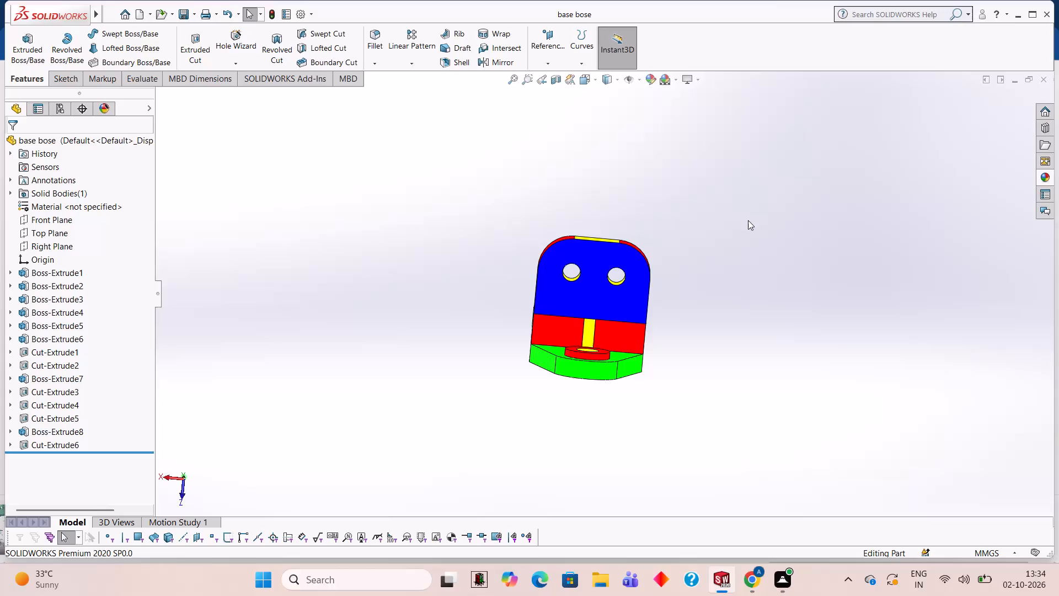
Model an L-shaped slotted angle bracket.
Close the base bose part and create a new Part document.
{"action": "left_click", "coordinate": [1049, 77]}
{"action": "left_click", "coordinate": [1032, 17]}
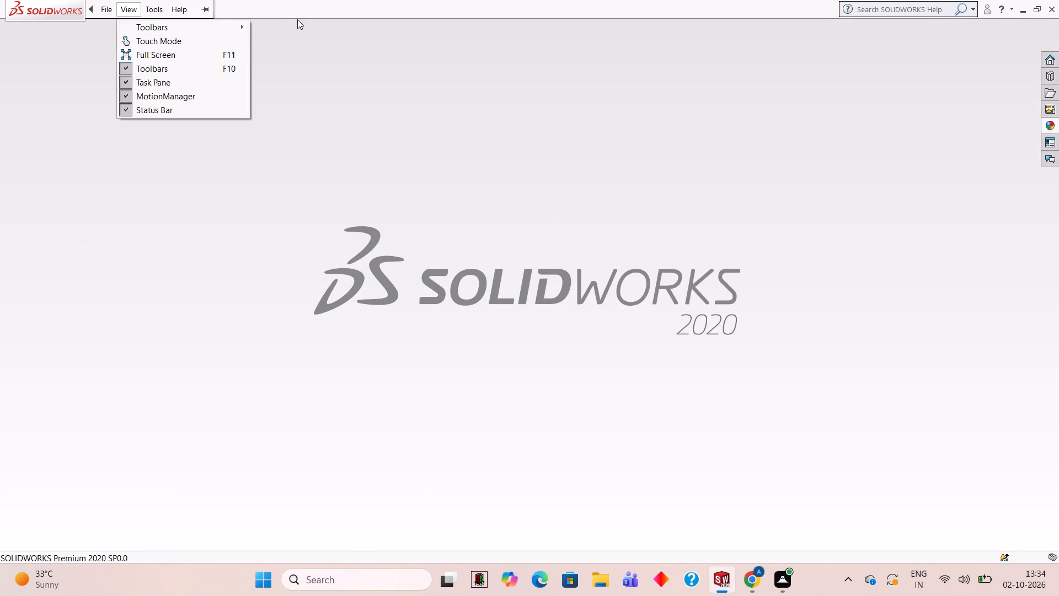
{"action": "left_click", "coordinate": [307, 12]}
{"action": "left_click", "coordinate": [137, 12]}
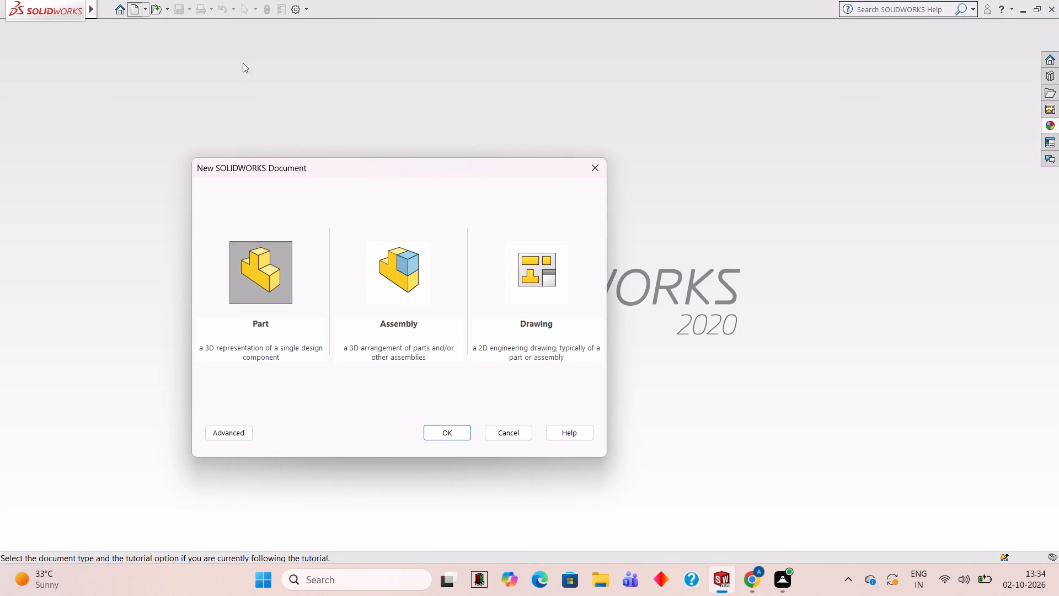
{"action": "left_click", "coordinate": [451, 430]}
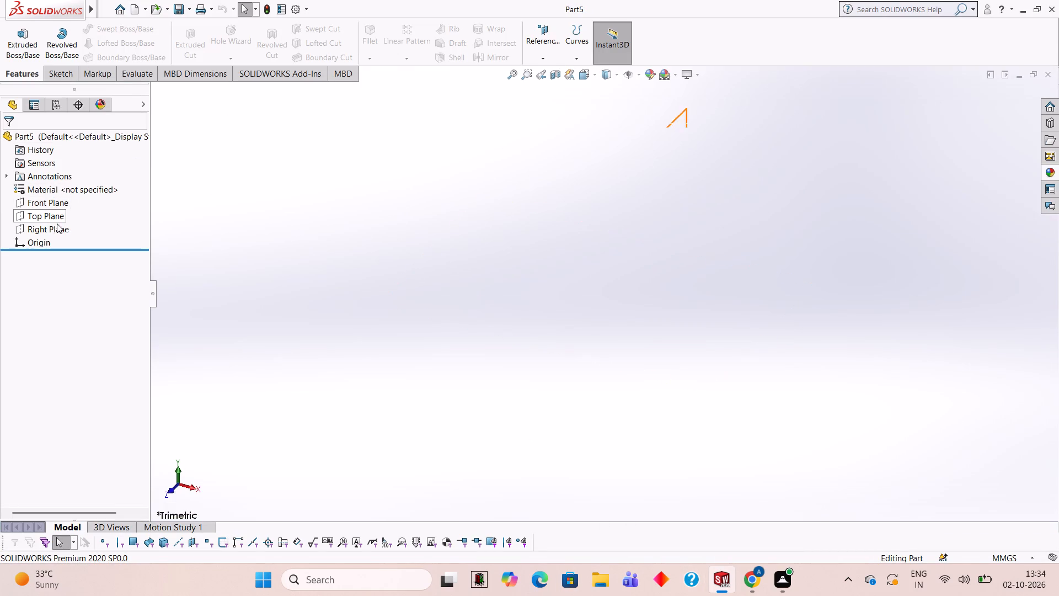
On the Front Plane, sketch a rectangle 80 mm wide and 100 mm high with lines, its lower-left corner at the origin.
{"action": "left_click", "coordinate": [51, 206]}
{"action": "left_click", "coordinate": [58, 196]}
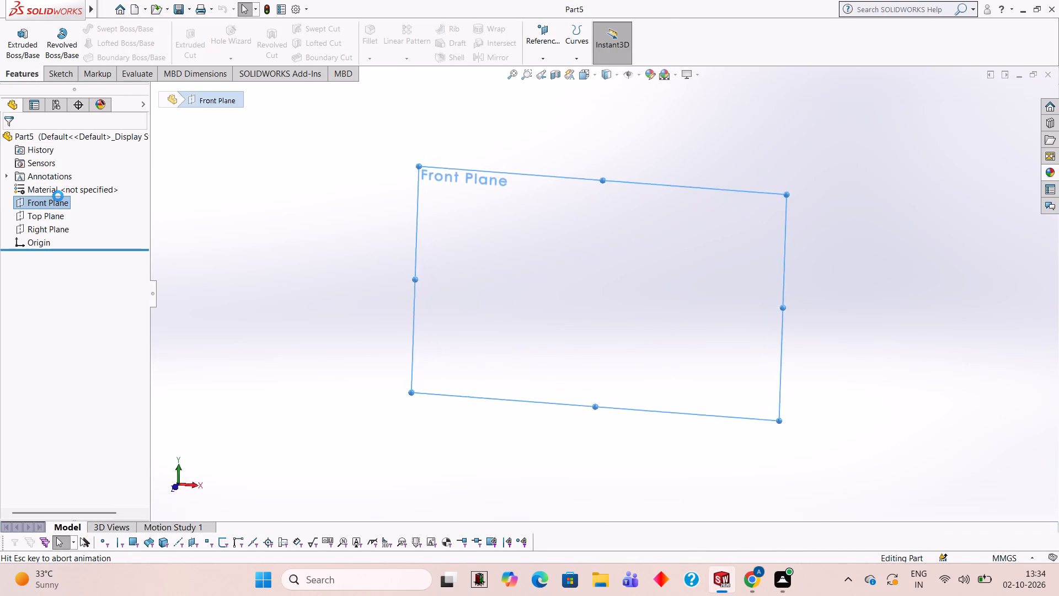
{"action": "left_click", "coordinate": [584, 203]}
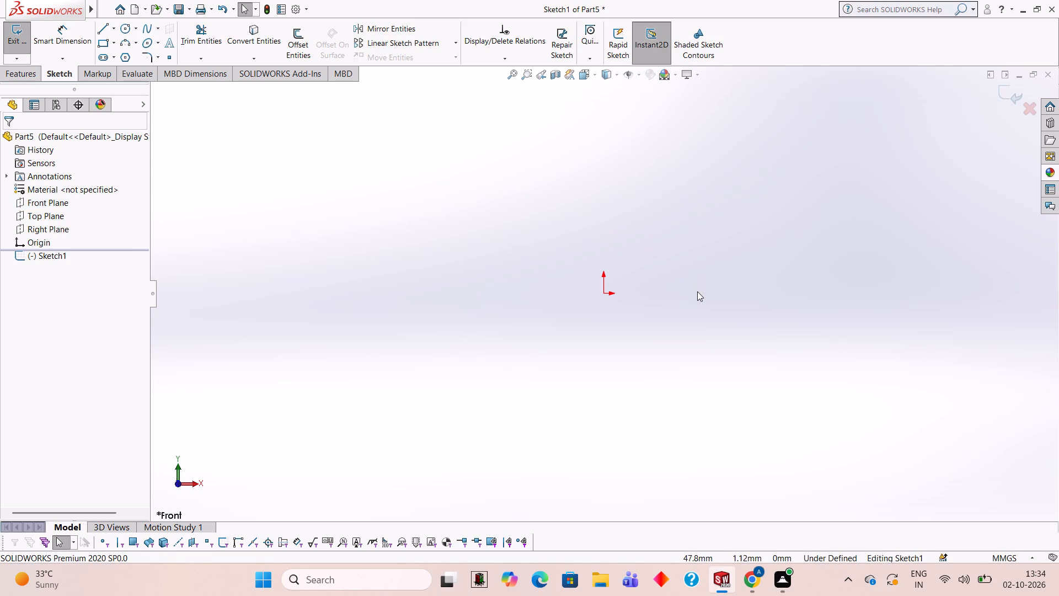
{"action": "left_click", "coordinate": [109, 28]}
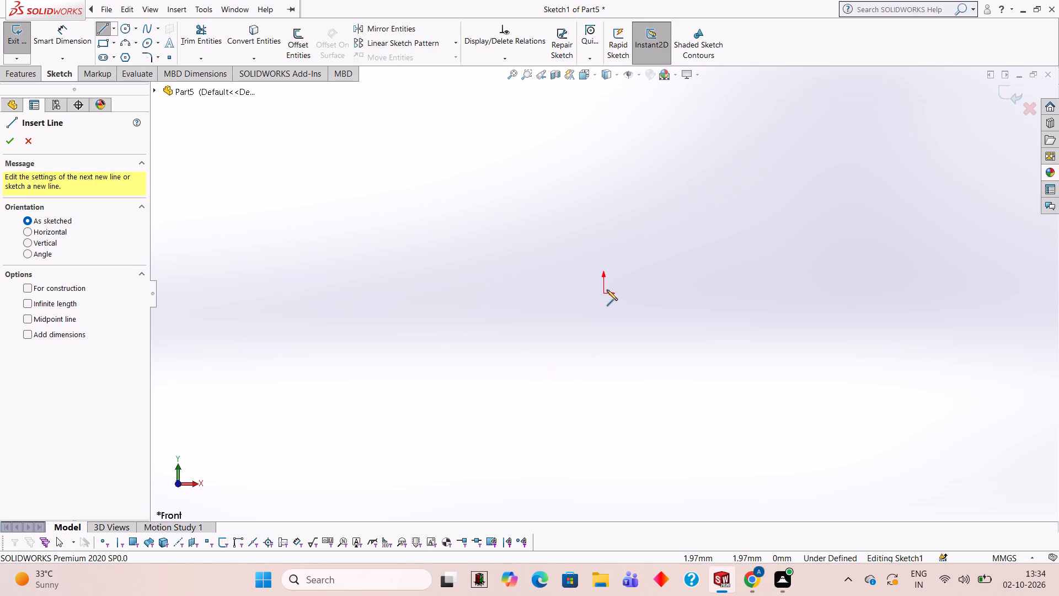
{"action": "left_click", "coordinate": [603, 295]}
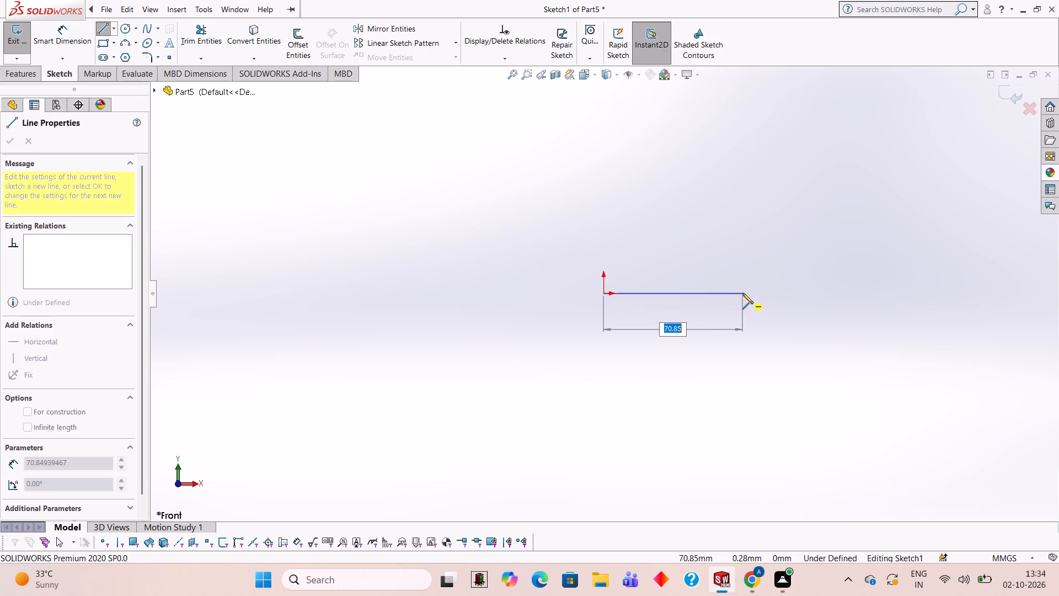
{"action": "type", "text": "80"}
{"action": "key", "text": "Return"}
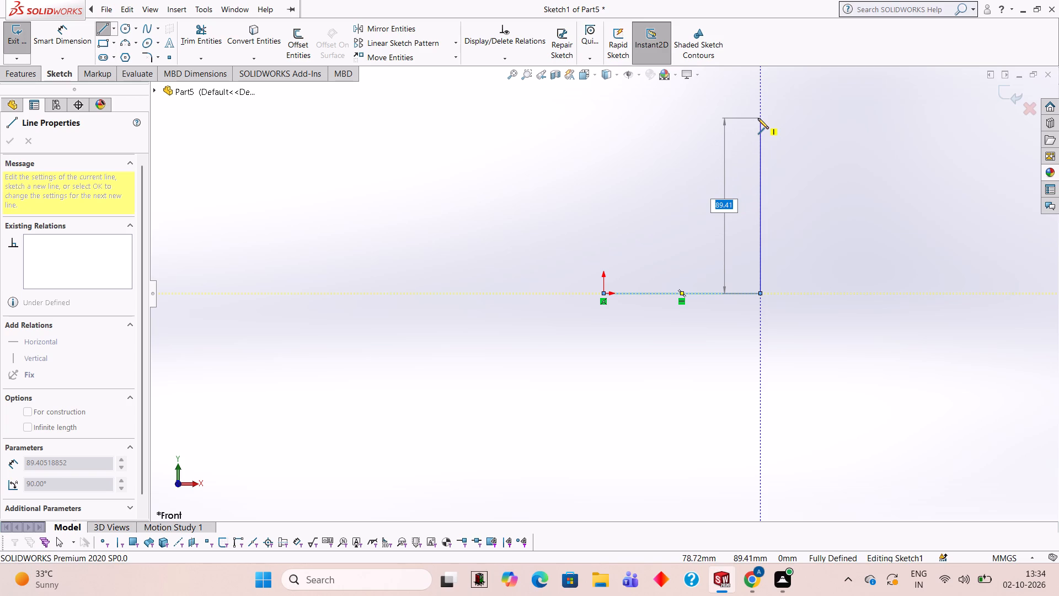
{"action": "type", "text": "100"}
{"action": "key", "text": "Return"}
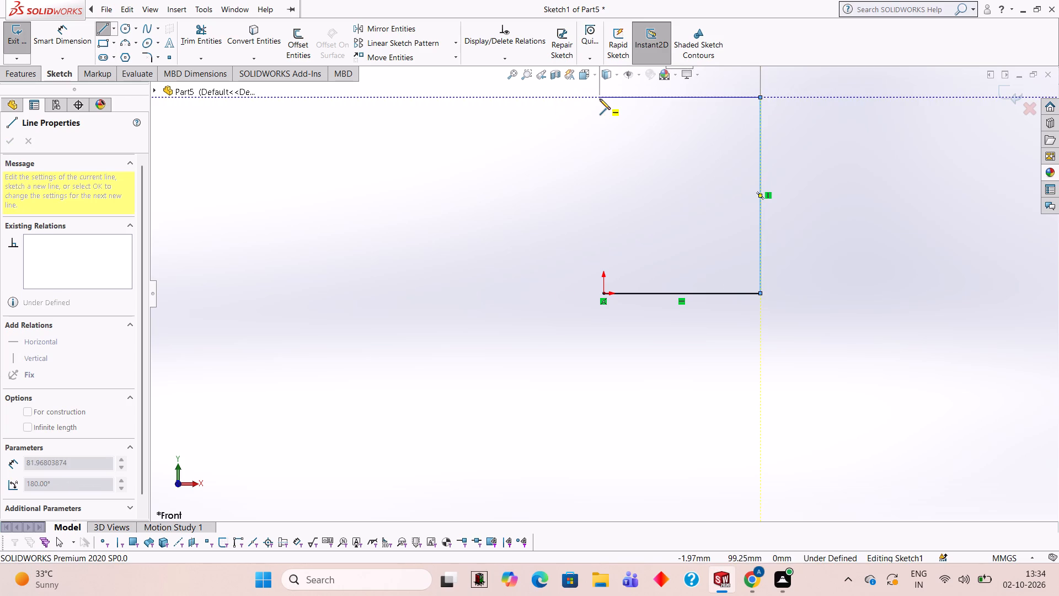
{"action": "type", "text": "80"}
{"action": "key", "text": "Return"}
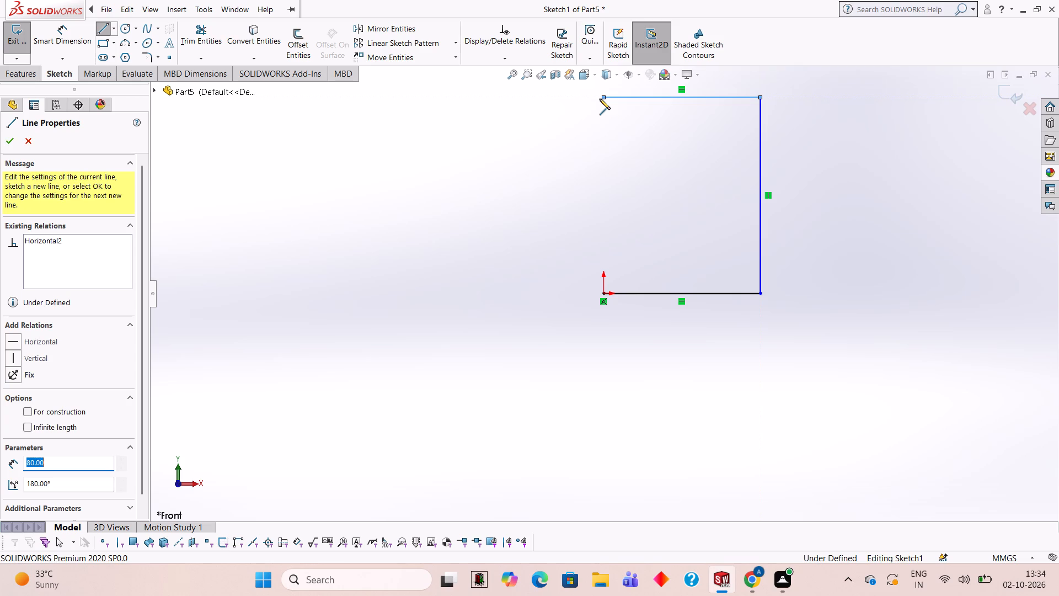
{"action": "left_click", "coordinate": [602, 293]}
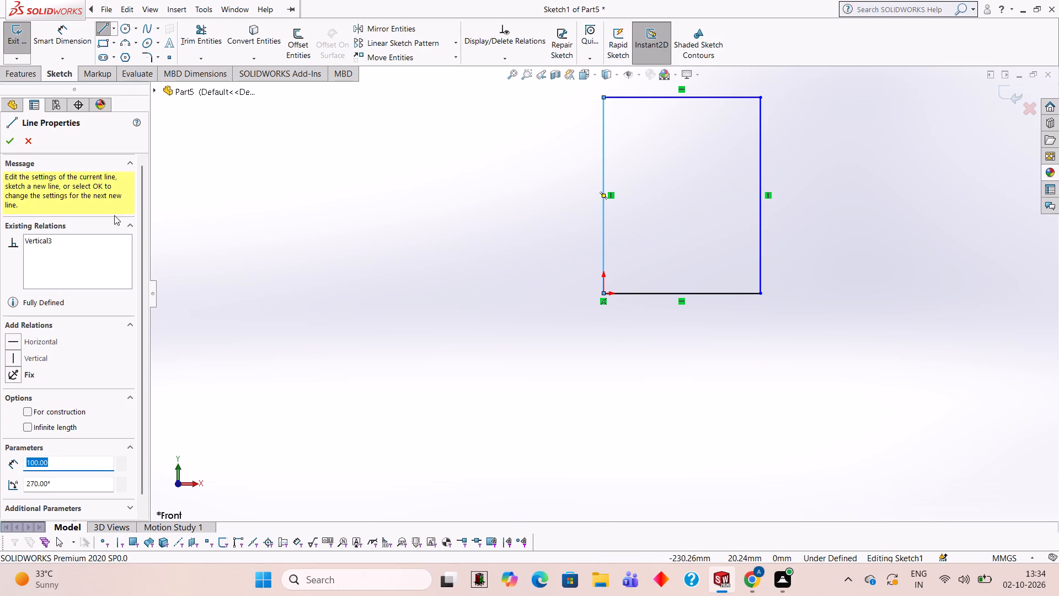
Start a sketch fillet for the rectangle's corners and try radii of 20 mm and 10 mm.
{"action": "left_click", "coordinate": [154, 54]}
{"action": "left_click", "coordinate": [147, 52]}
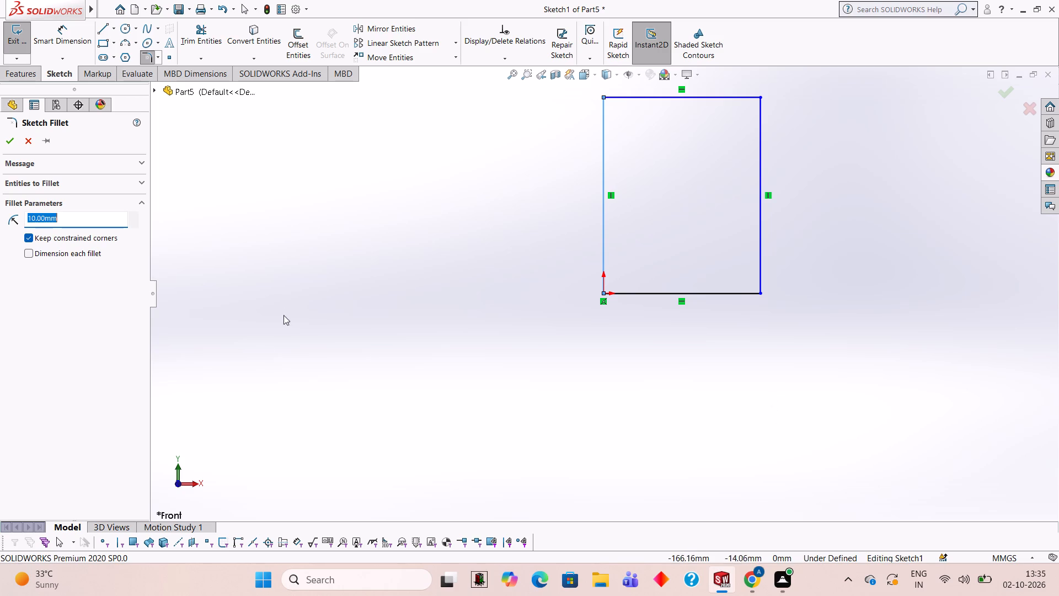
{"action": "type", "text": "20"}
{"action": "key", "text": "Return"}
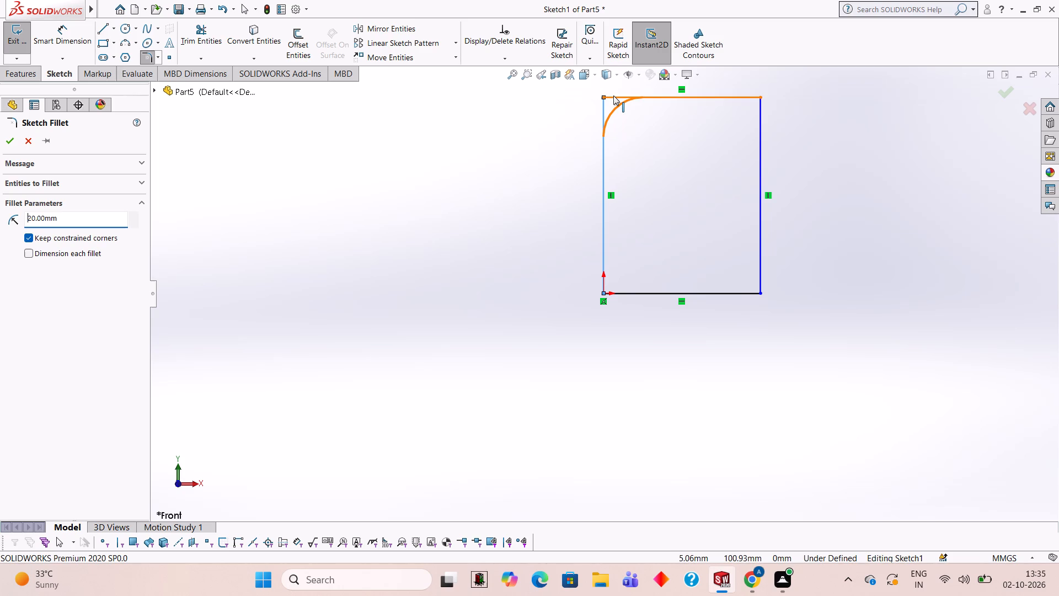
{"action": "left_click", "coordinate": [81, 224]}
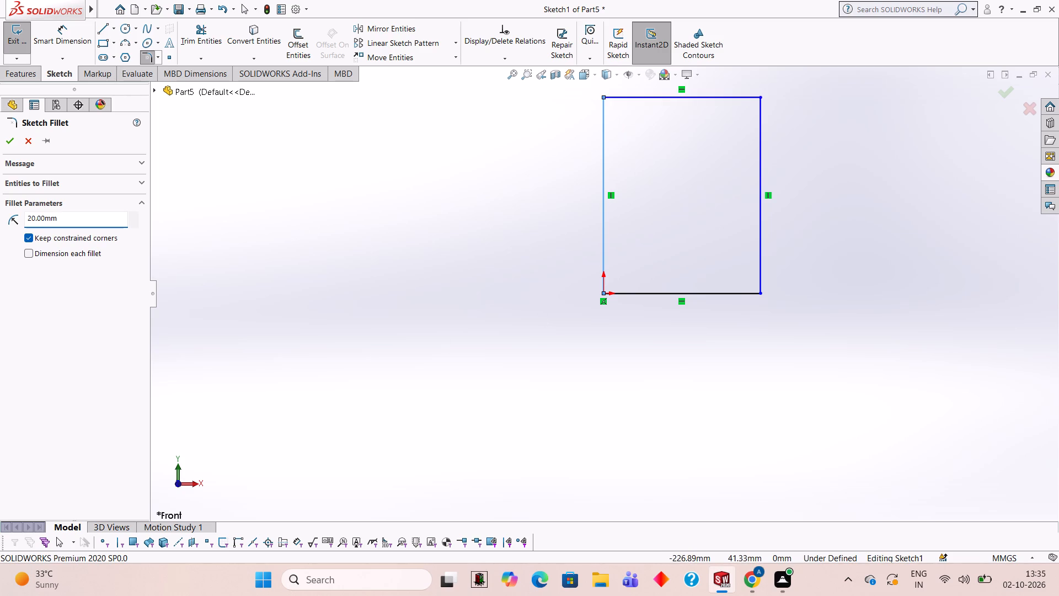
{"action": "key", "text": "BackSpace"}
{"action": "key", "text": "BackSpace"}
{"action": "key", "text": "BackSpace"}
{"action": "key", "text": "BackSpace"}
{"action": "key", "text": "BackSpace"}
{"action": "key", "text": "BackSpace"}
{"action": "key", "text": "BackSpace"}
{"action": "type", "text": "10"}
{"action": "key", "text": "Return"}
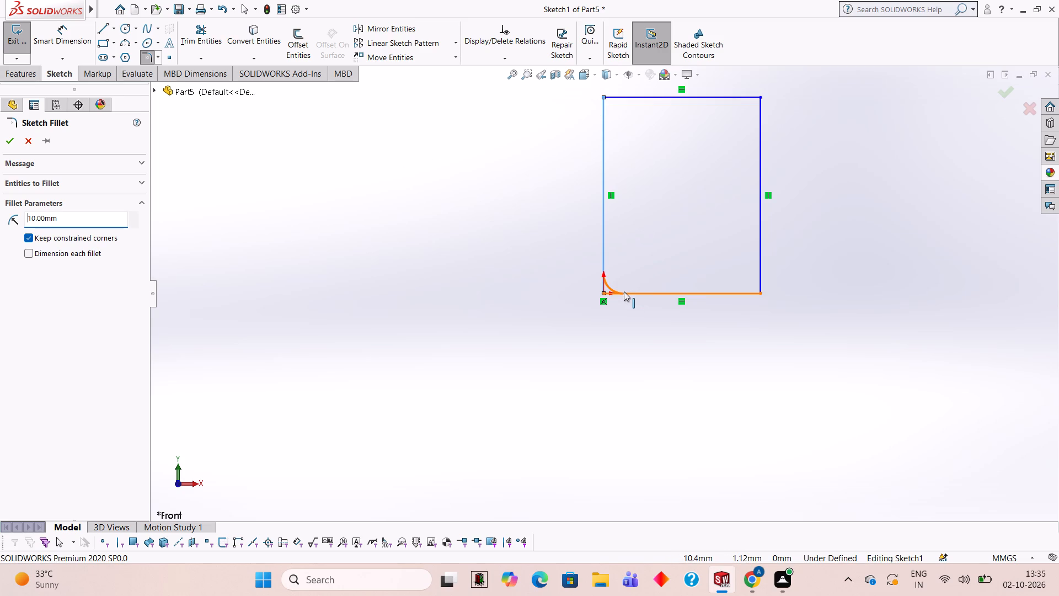
Round the rectangle's lower-left and upper-left corners with 15 mm sketch fillets.
{"action": "left_click", "coordinate": [72, 214]}
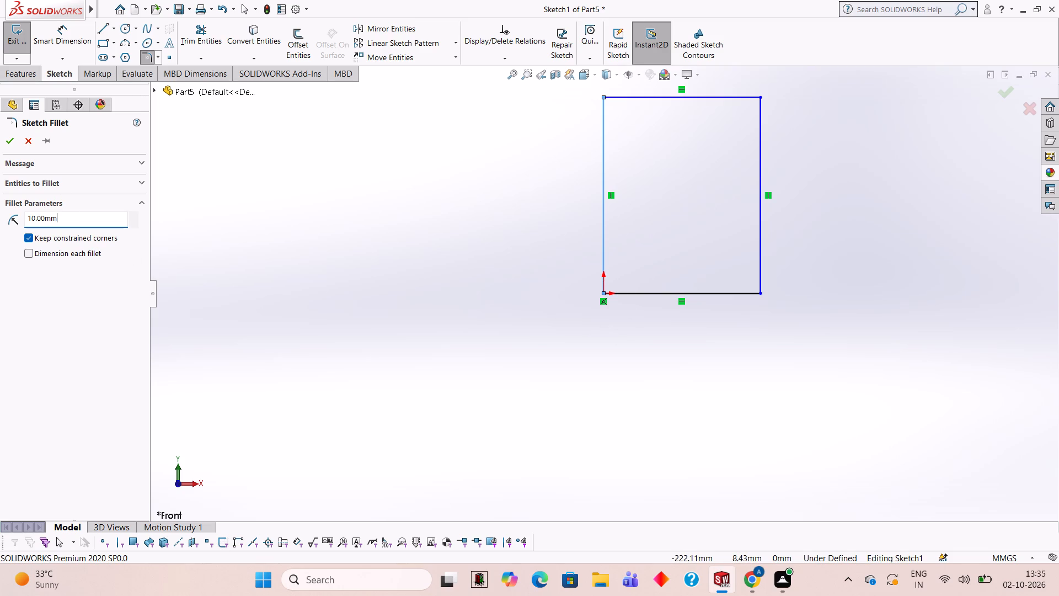
{"action": "key", "text": "BackSpace"}
{"action": "key", "text": "BackSpace"}
{"action": "key", "text": "BackSpace"}
{"action": "key", "text": "BackSpace"}
{"action": "key", "text": "BackSpace"}
{"action": "key", "text": "BackSpace"}
{"action": "key", "text": "BackSpace"}
{"action": "type", "text": "15"}
{"action": "key", "text": "Return"}
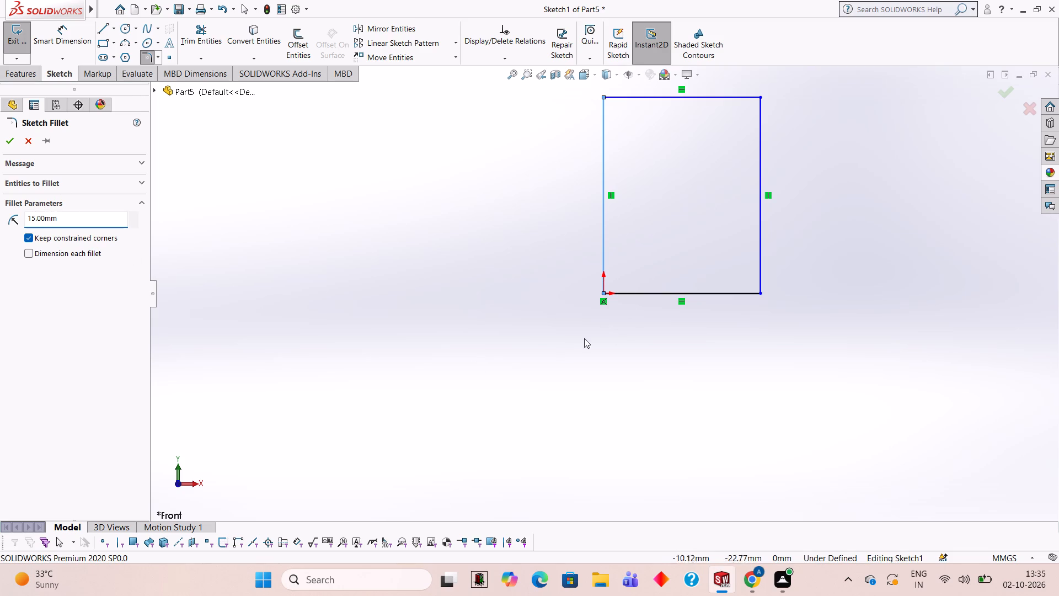
{"action": "left_click", "coordinate": [628, 296]}
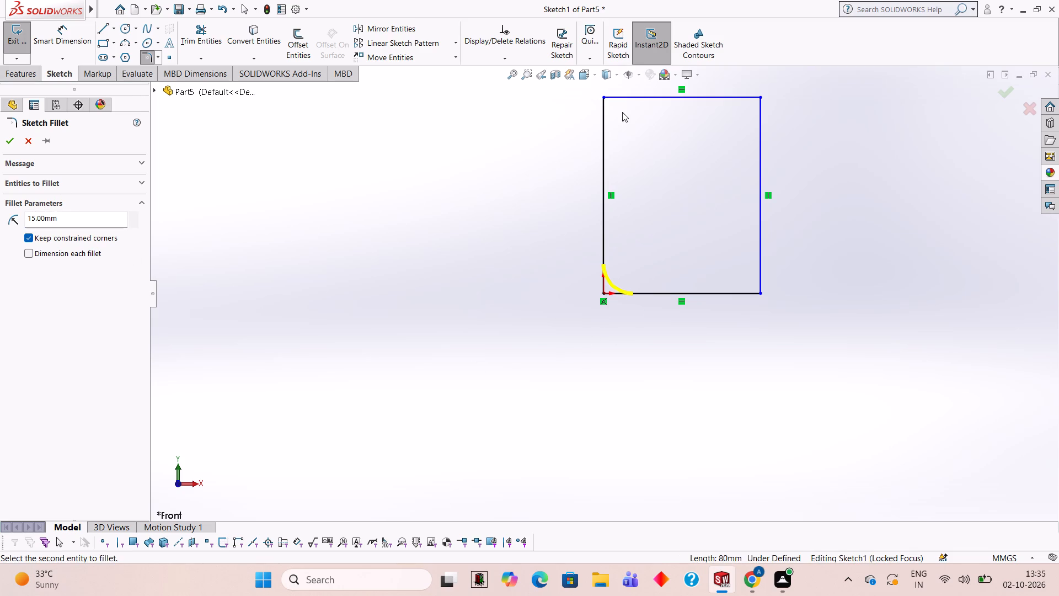
{"action": "left_click", "coordinate": [632, 99]}
{"action": "left_click", "coordinate": [602, 115]}
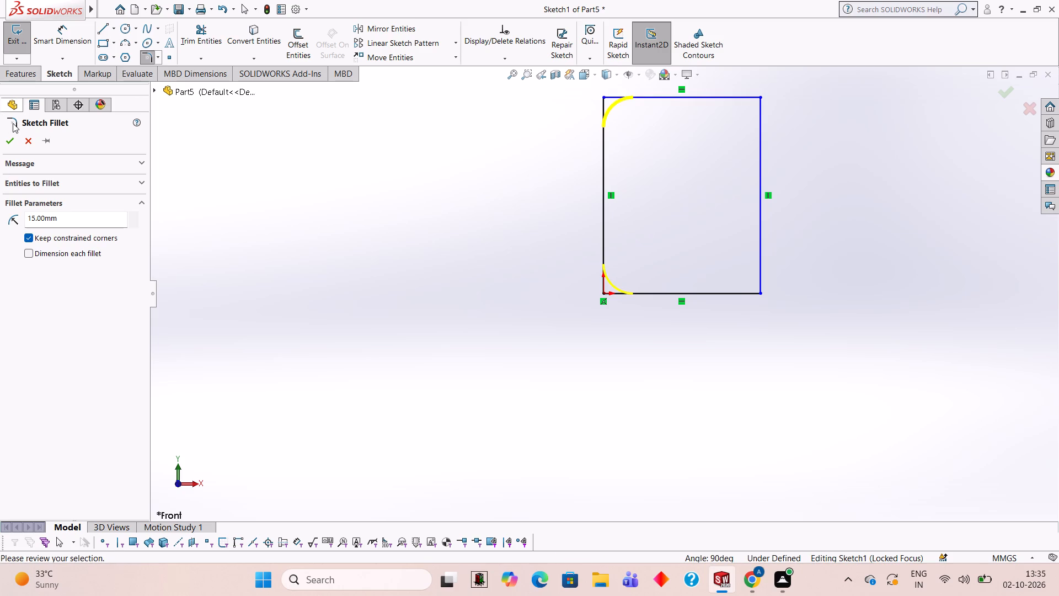
{"action": "left_click", "coordinate": [13, 138]}
{"action": "left_click", "coordinate": [496, 245]}
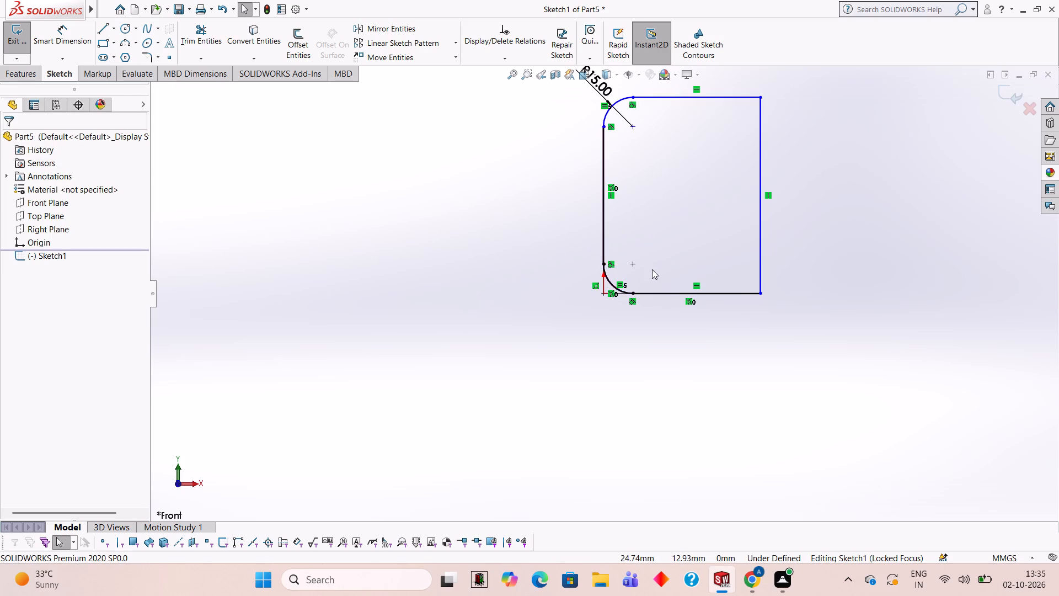
Extrude the rounded rectangle profile as a boss with a blind depth of 20 mm.
{"action": "middle_click_drag", "start_coordinate": [522, 311], "coordinate": [622, 298]}
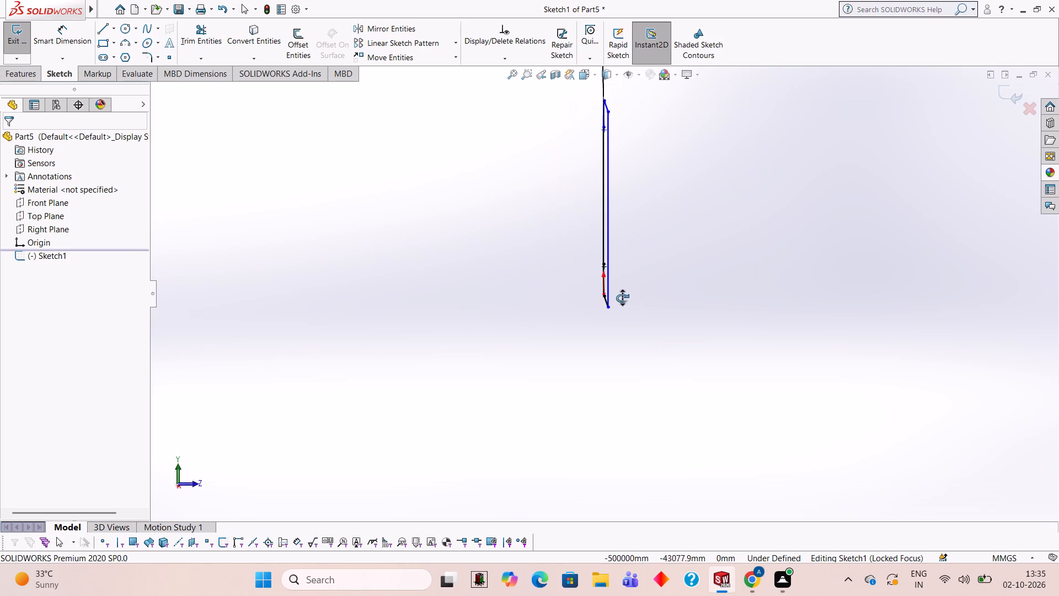
{"action": "middle_click_drag", "start_coordinate": [622, 298], "coordinate": [523, 297]}
{"action": "left_click", "coordinate": [18, 70]}
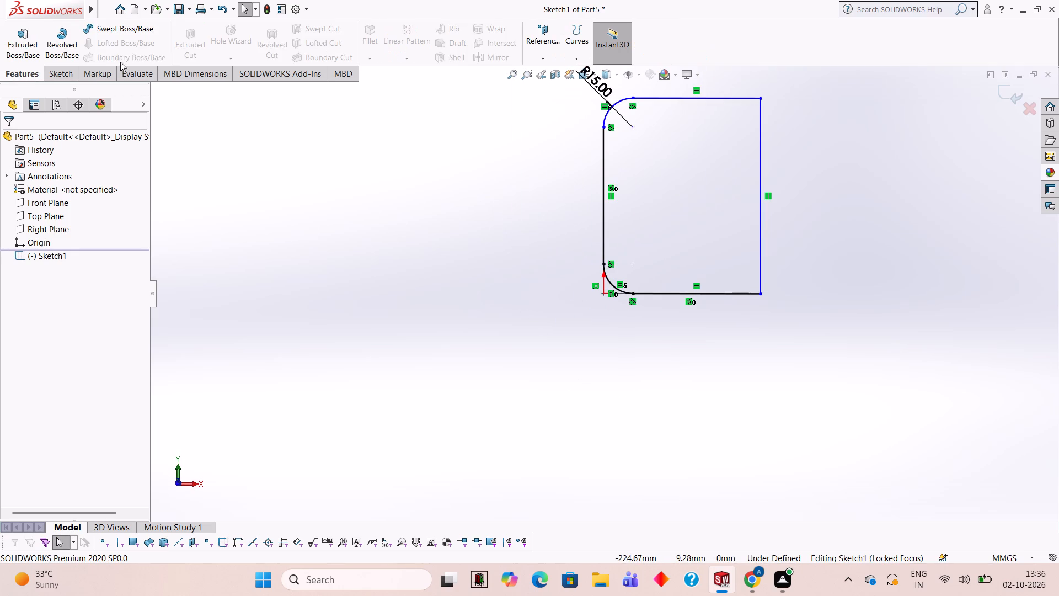
{"action": "left_click", "coordinate": [21, 46]}
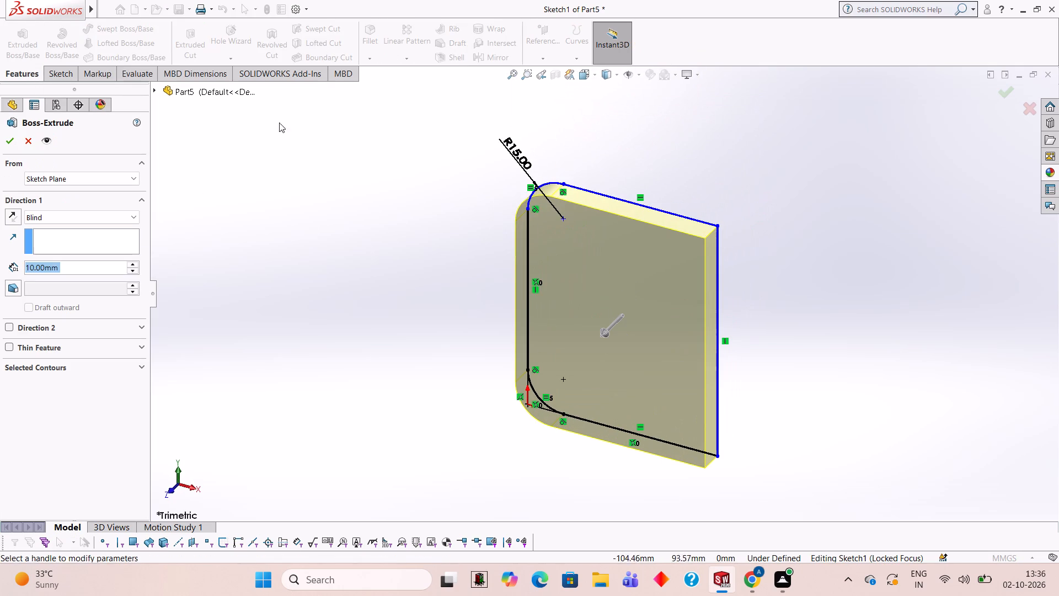
{"action": "key", "text": "5"}
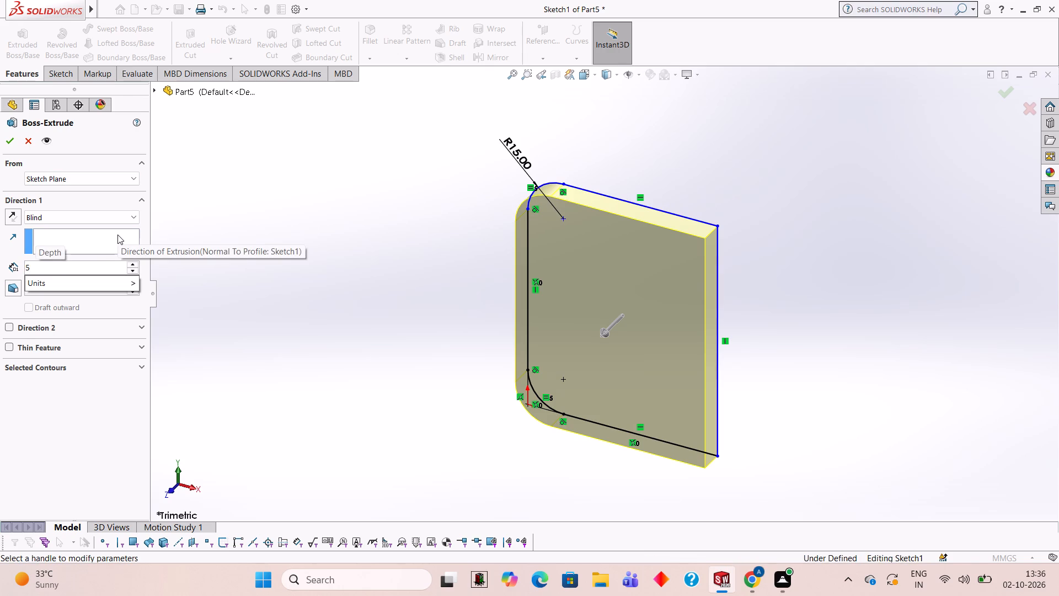
{"action": "key", "text": "BackSpace"}
{"action": "type", "text": "20"}
{"action": "key", "text": "Return"}
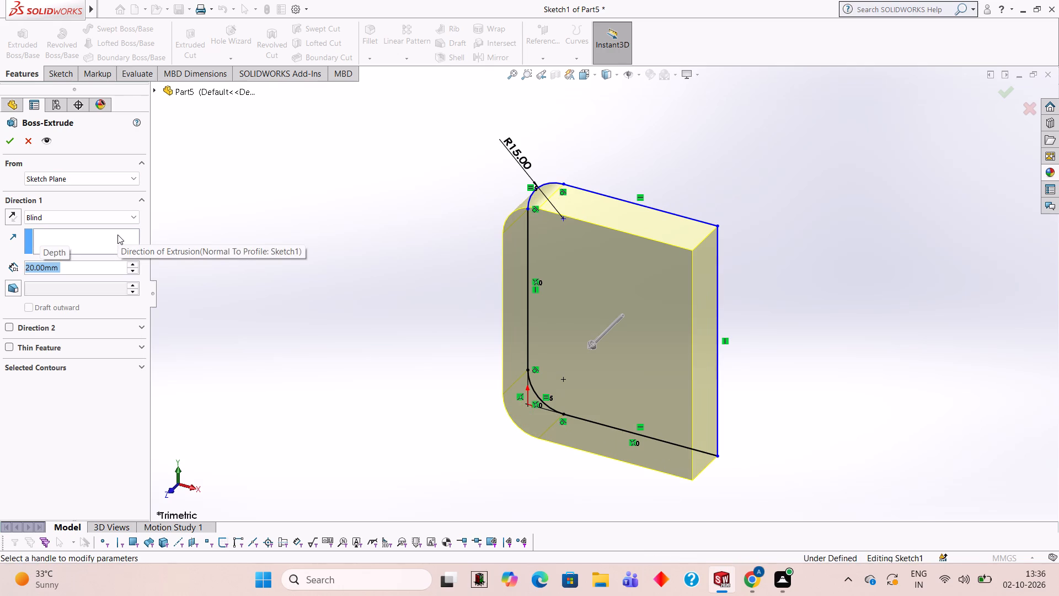
{"action": "left_click", "coordinate": [2, 143]}
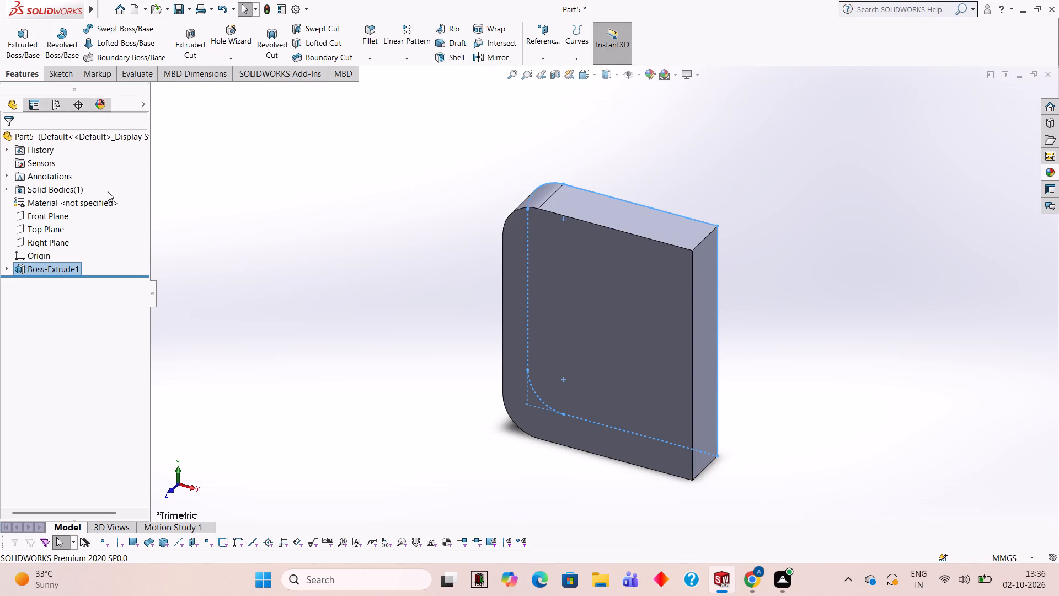
{"action": "left_click", "coordinate": [191, 203]}
Start a new sketch on the plate's large front face and view it normal to the sketch.
{"action": "middle_click_drag", "start_coordinate": [364, 337], "coordinate": [458, 413]}
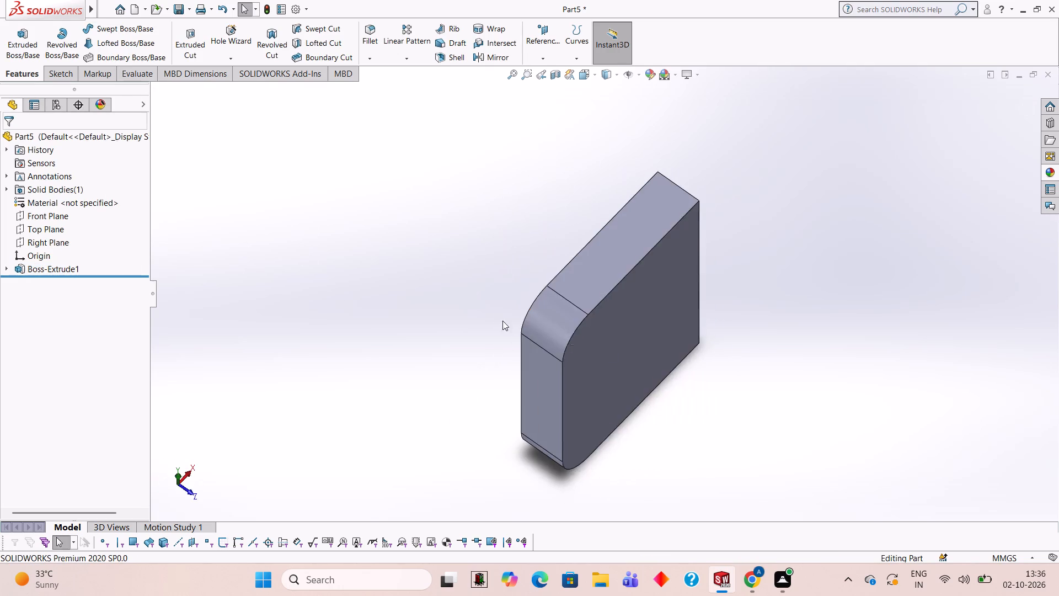
{"action": "middle_click_drag", "start_coordinate": [672, 360], "coordinate": [517, 113]}
{"action": "middle_click_drag", "start_coordinate": [683, 356], "coordinate": [731, 198]}
{"action": "middle_click_drag", "start_coordinate": [711, 339], "coordinate": [720, 265]}
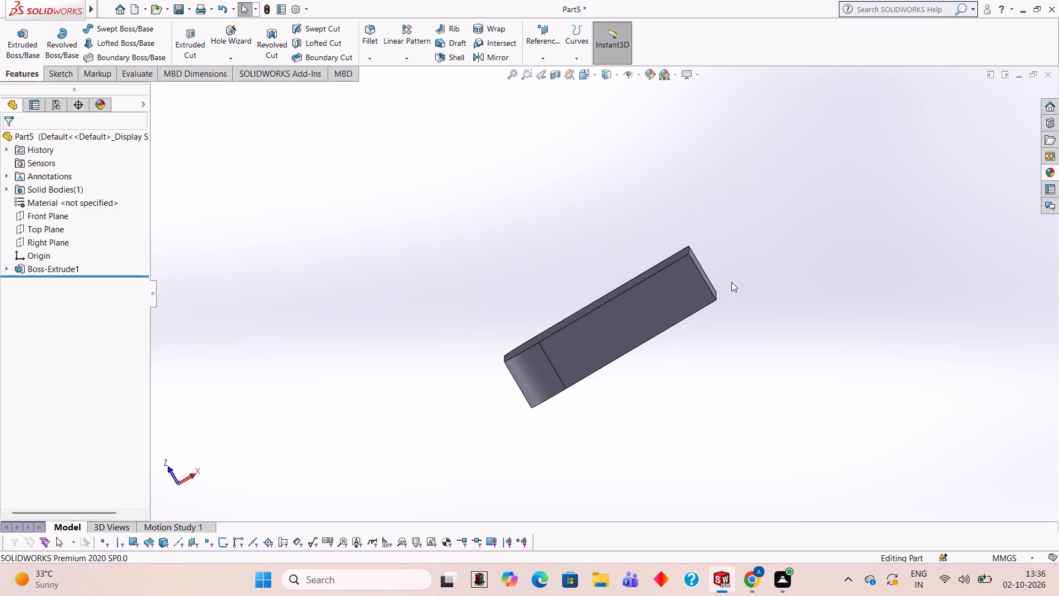
{"action": "middle_click_drag", "start_coordinate": [731, 282], "coordinate": [723, 367]}
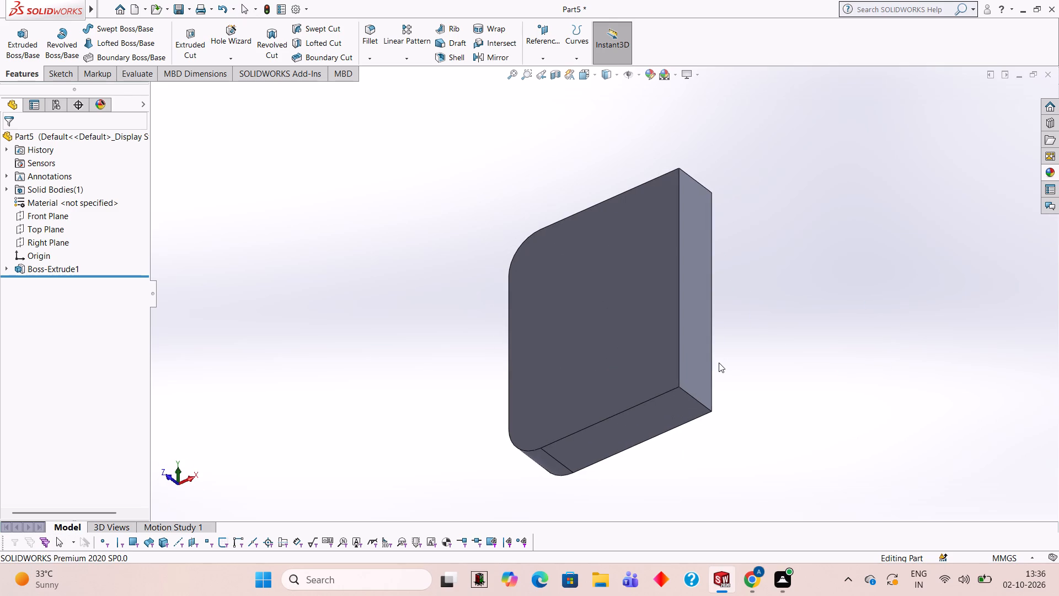
{"action": "middle_click_drag", "start_coordinate": [710, 349], "coordinate": [758, 358]}
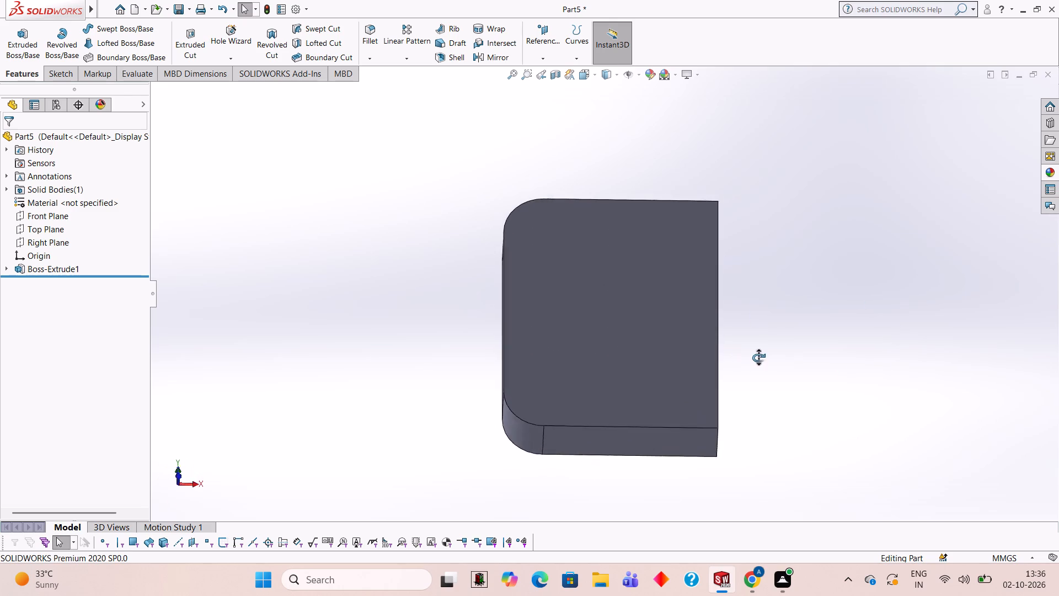
{"action": "middle_click_drag", "start_coordinate": [758, 358], "coordinate": [758, 397]}
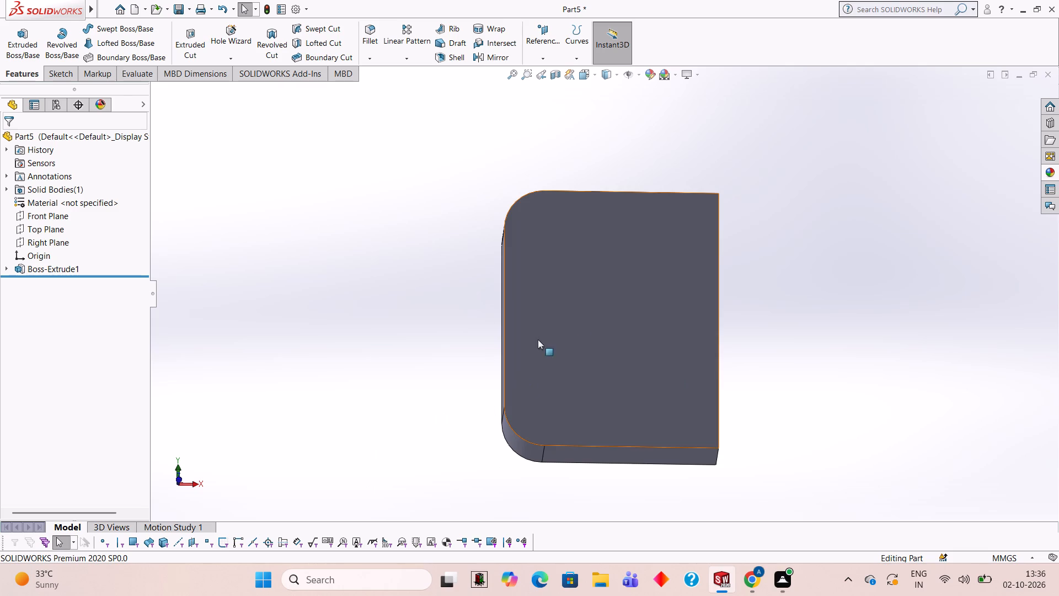
{"action": "middle_click_drag", "start_coordinate": [607, 288], "coordinate": [607, 316]}
{"action": "left_click", "coordinate": [616, 284]}
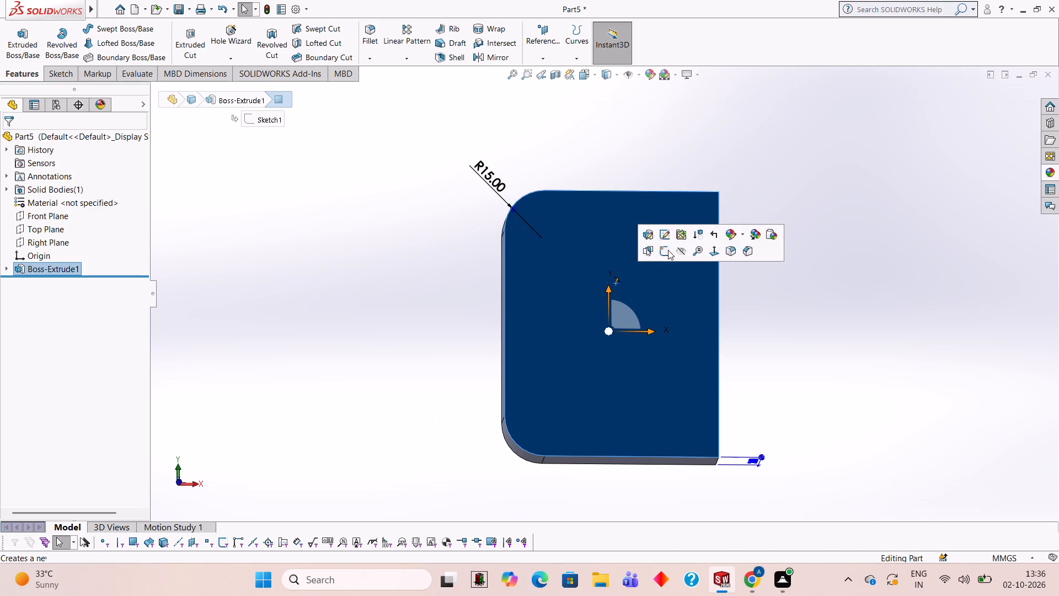
{"action": "left_click", "coordinate": [668, 250]}
{"action": "key", "text": "ctrl+8"}
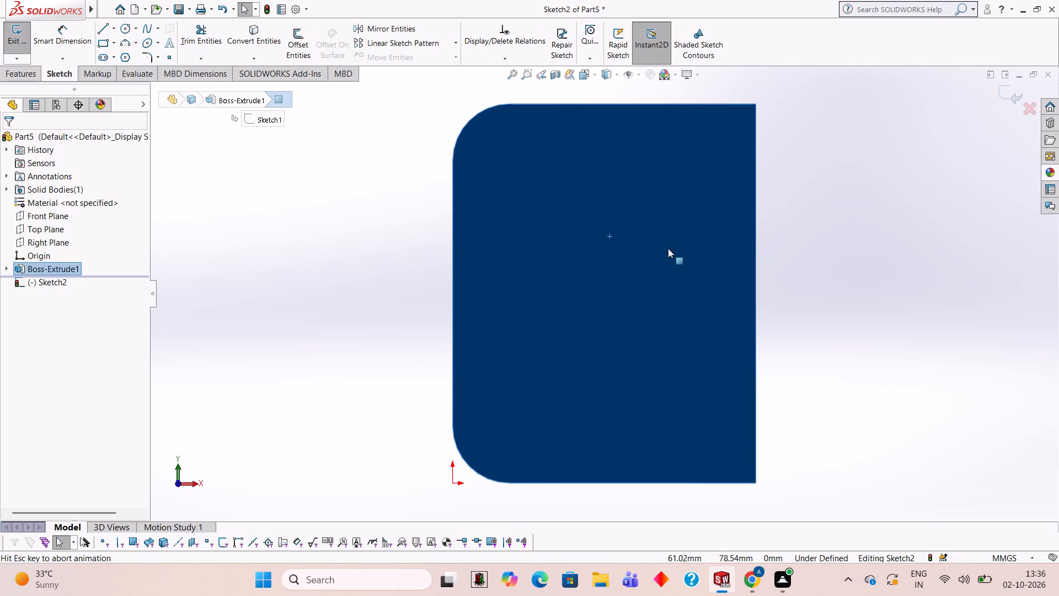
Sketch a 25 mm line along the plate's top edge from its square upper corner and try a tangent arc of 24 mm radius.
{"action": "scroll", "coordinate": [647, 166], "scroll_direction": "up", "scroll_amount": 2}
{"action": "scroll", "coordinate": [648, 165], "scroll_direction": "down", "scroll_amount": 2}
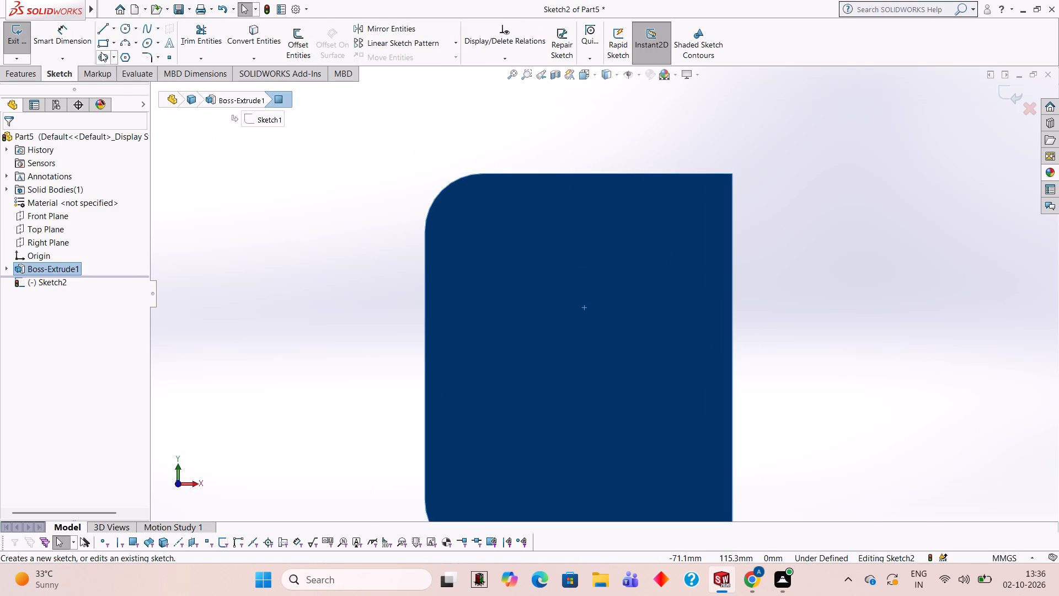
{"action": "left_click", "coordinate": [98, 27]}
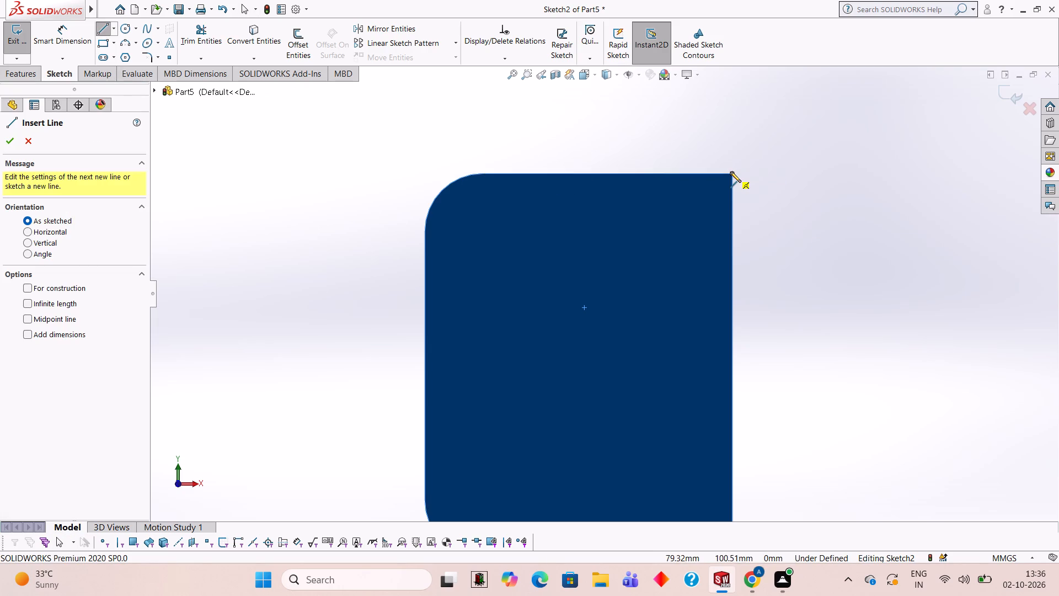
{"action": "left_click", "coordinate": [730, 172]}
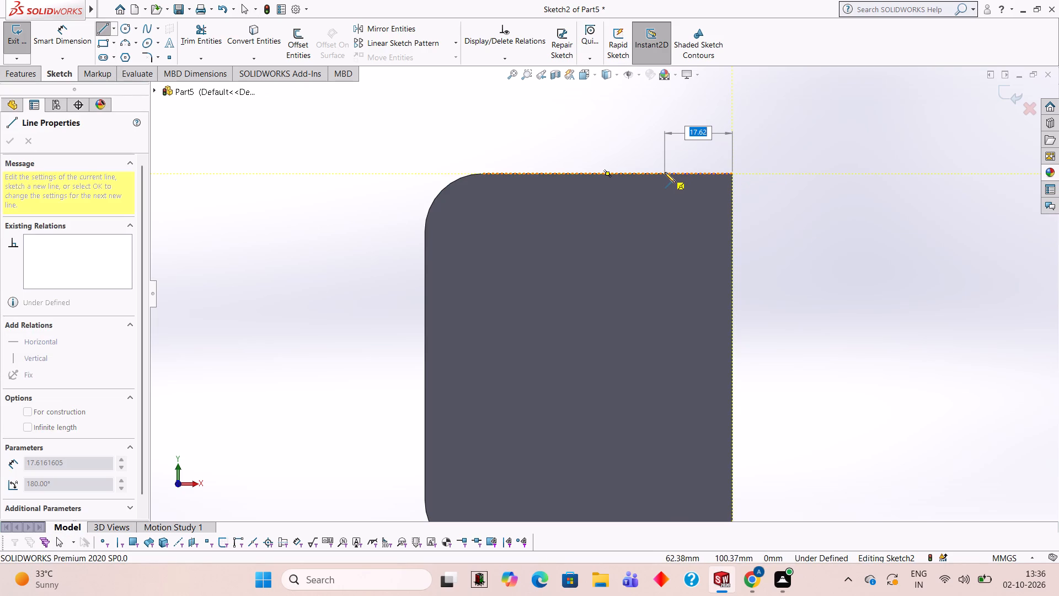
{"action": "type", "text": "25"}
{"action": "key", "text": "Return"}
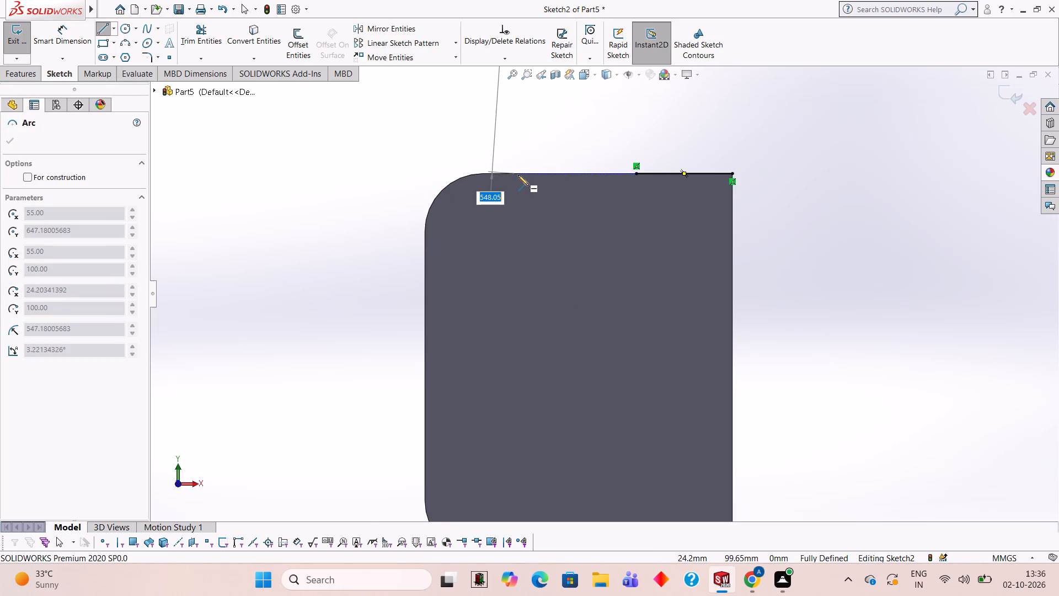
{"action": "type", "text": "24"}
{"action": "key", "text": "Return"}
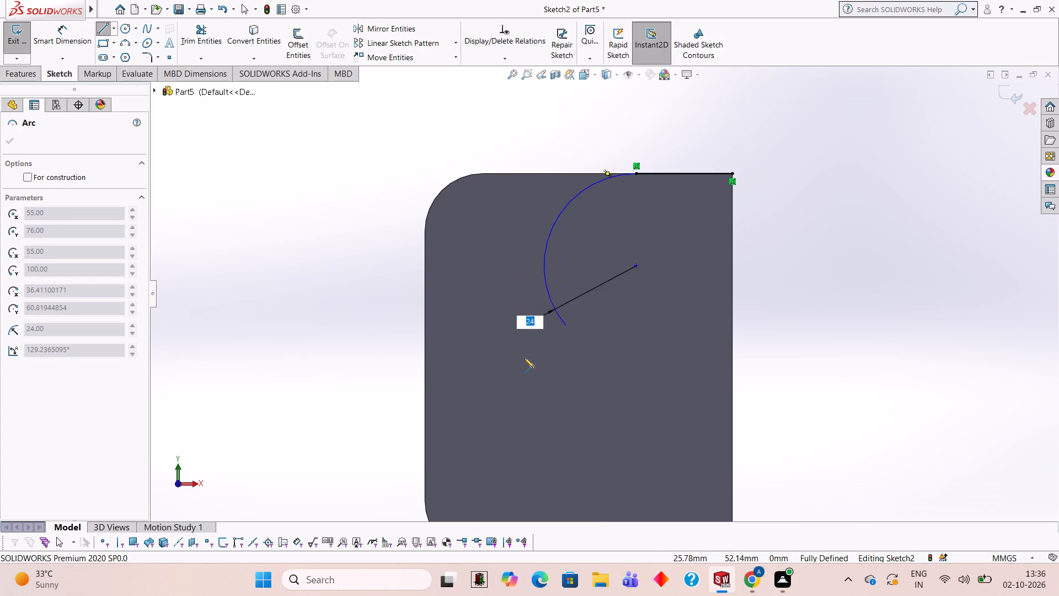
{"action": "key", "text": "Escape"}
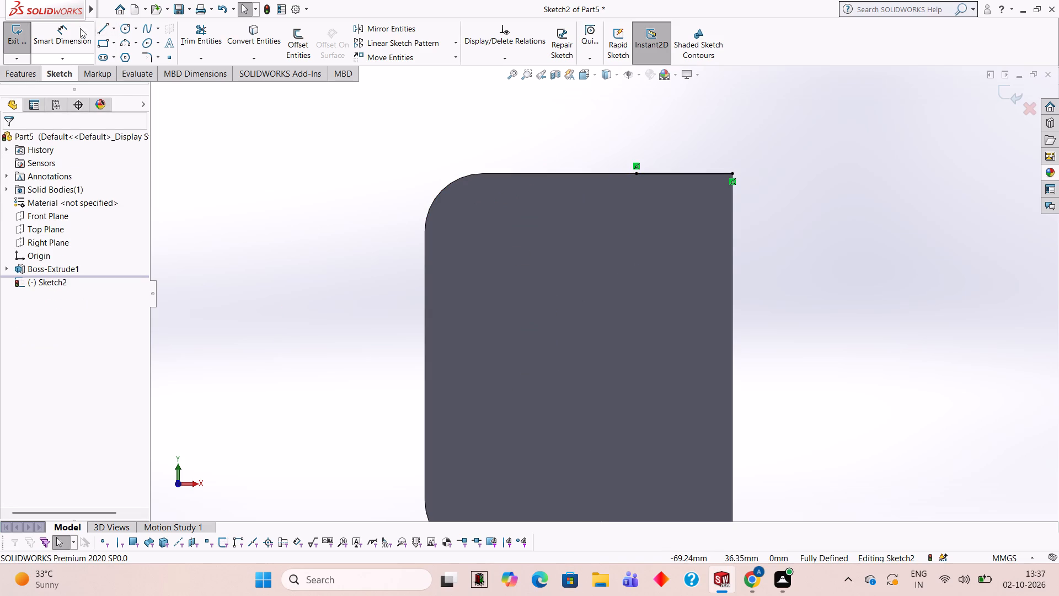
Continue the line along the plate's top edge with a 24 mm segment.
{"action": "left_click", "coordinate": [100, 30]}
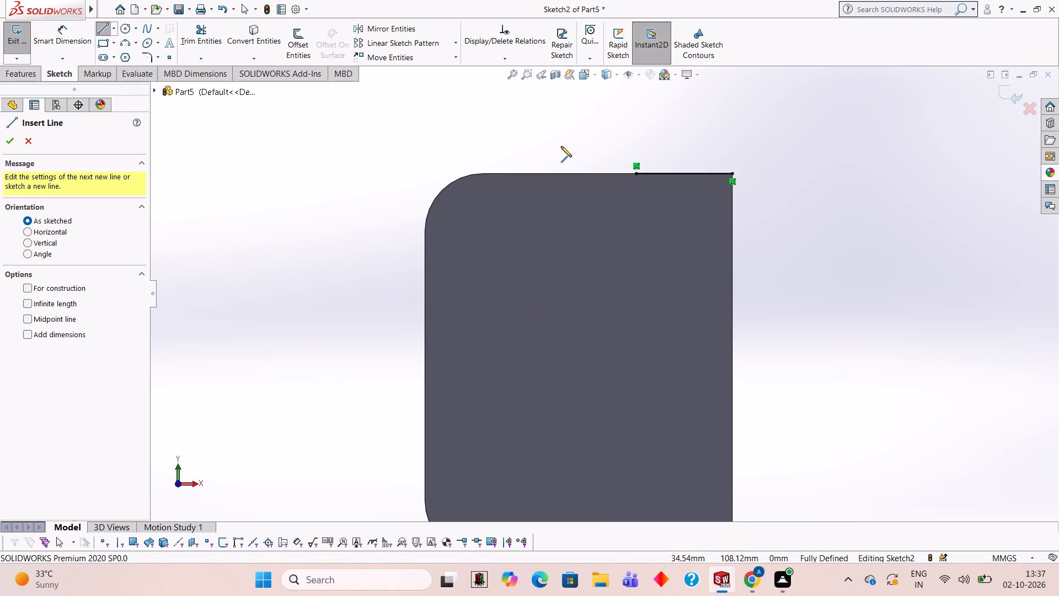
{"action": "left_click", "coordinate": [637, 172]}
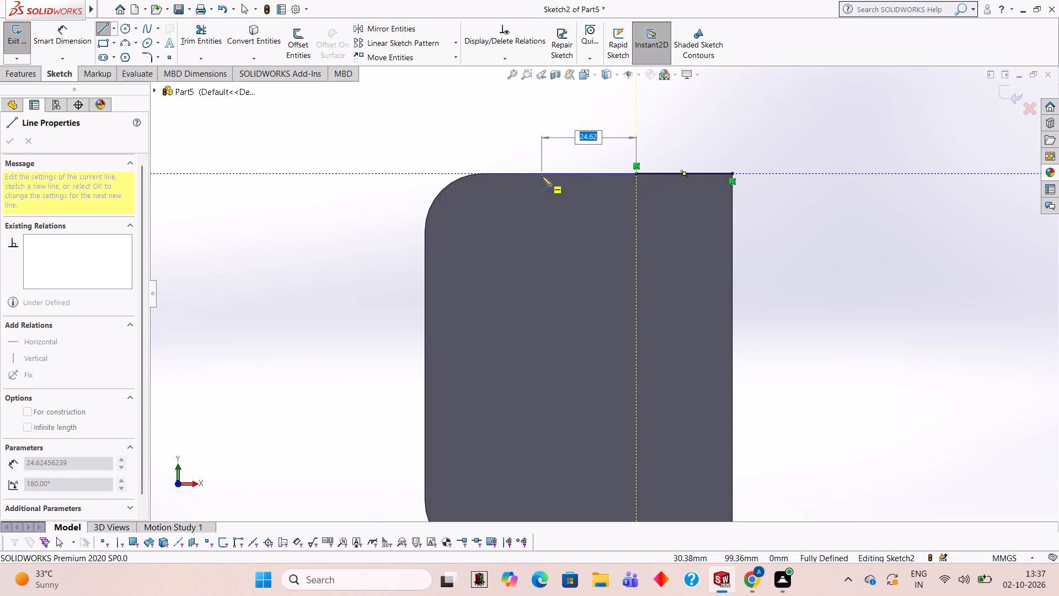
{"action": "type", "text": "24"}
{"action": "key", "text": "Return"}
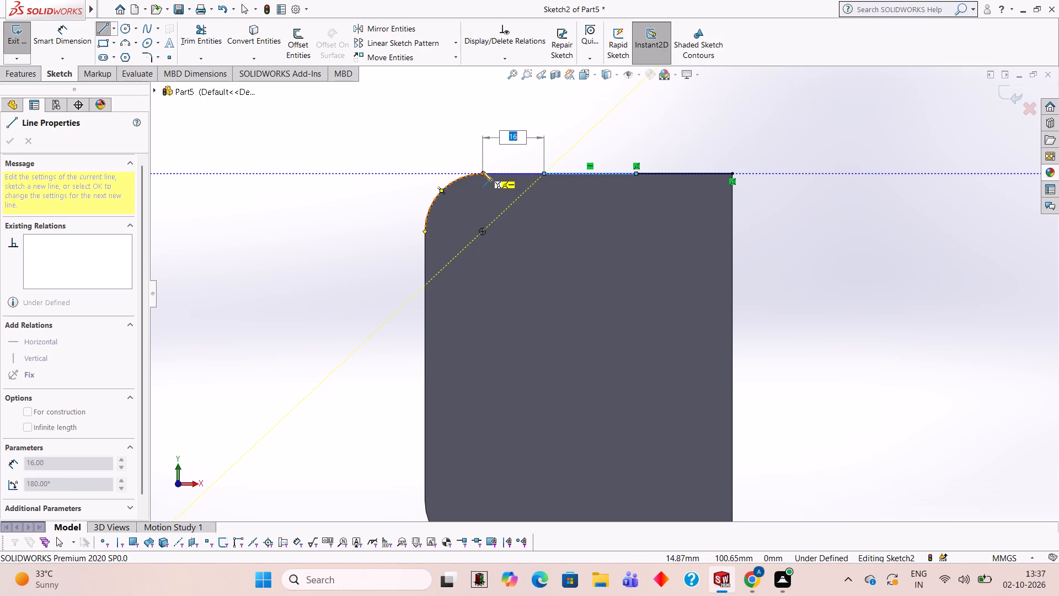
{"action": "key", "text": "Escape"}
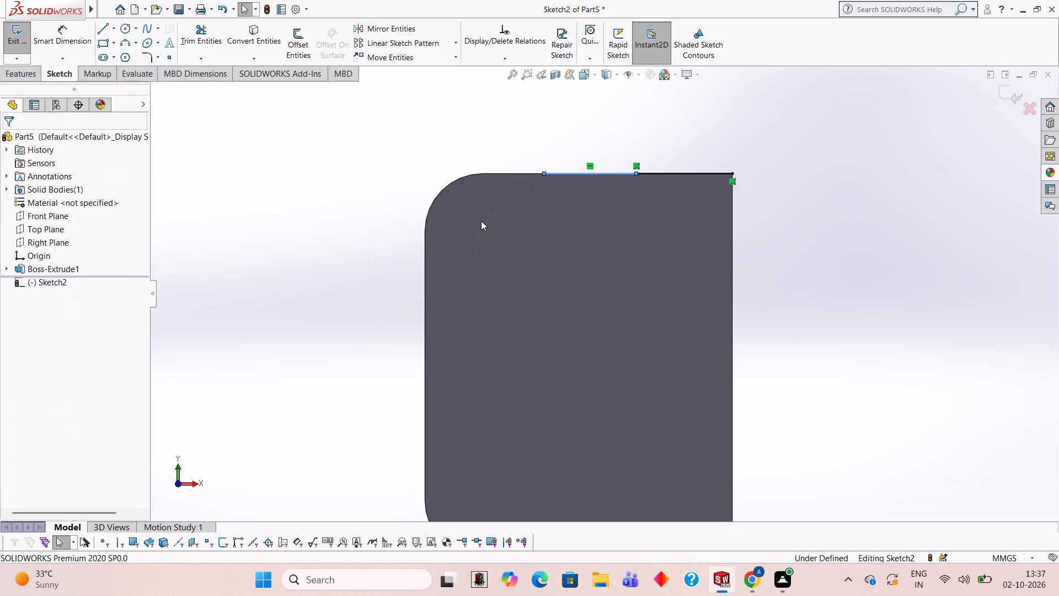
Undo the front-face sketch, the plate extrusion and the 15 mm corner fillets, returning to the plain rectangle sketch.
{"action": "key", "text": "ctrl+z"}
{"action": "key", "text": "ctrl+z"}
{"action": "key", "text": "ctrl+z"}
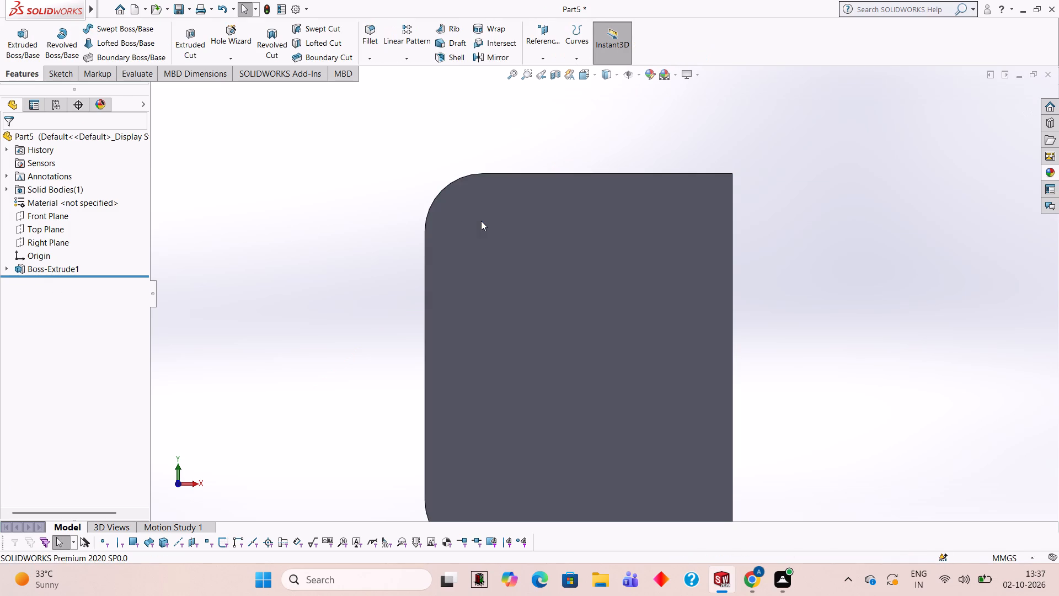
{"action": "key", "text": "ctrl+z"}
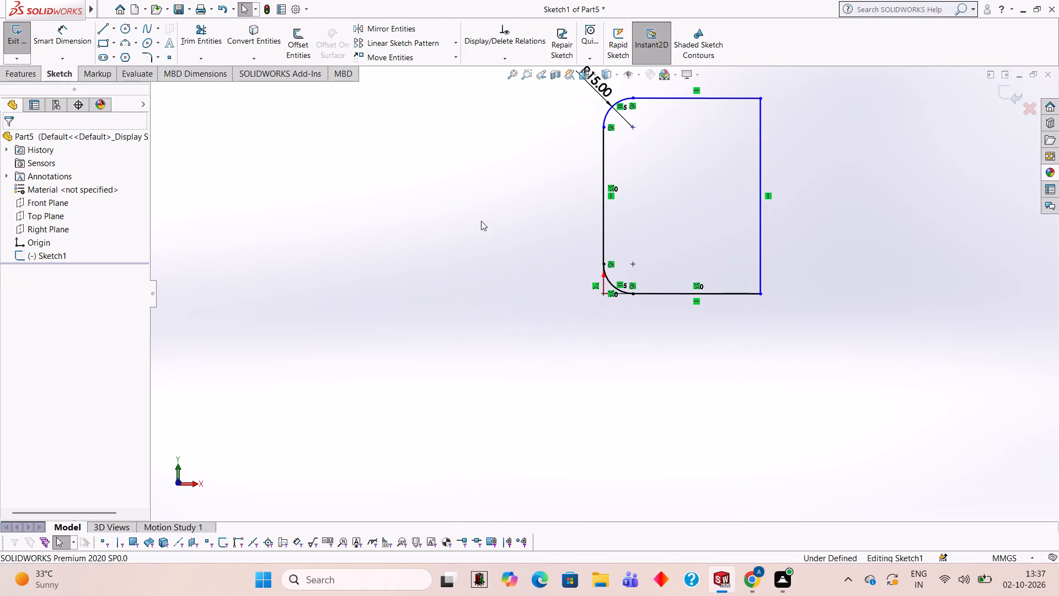
{"action": "key", "text": "ctrl+z"}
{"action": "key", "text": "ctrl+z"}
{"action": "key", "text": "Escape"}
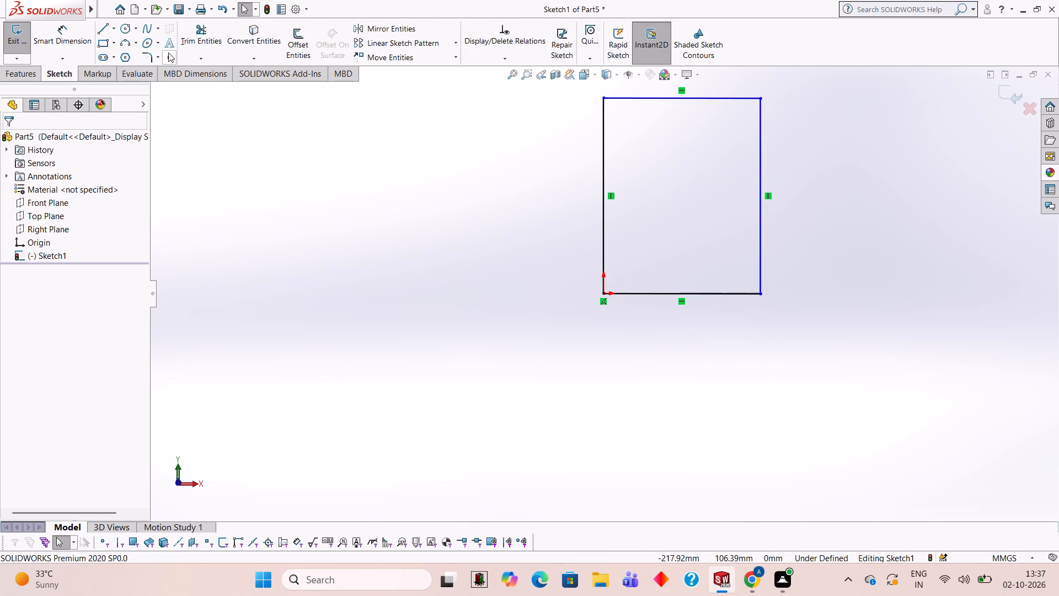
Round the rectangle's upper-right and lower-right corners with 20 mm sketch fillets.
{"action": "left_click", "coordinate": [153, 54]}
{"action": "type", "text": "20"}
{"action": "key", "text": "Return"}
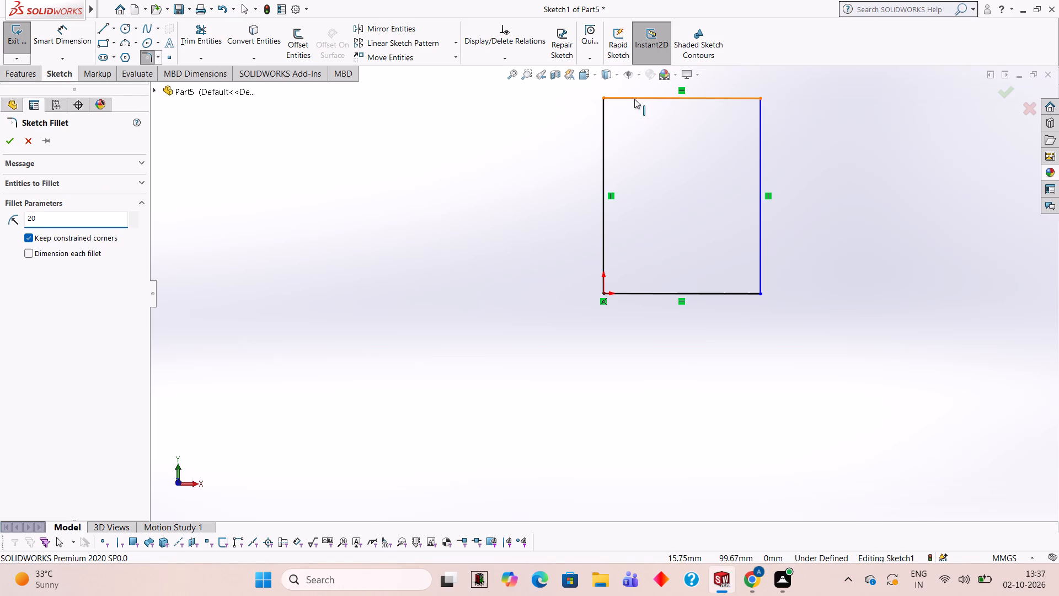
{"action": "left_click", "coordinate": [763, 123]}
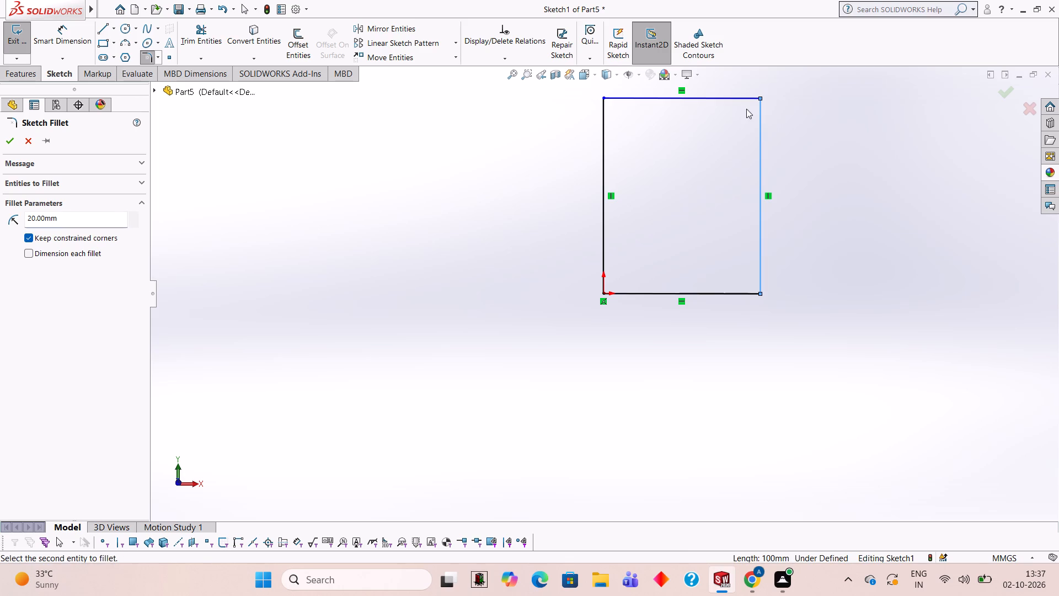
{"action": "left_click", "coordinate": [725, 97]}
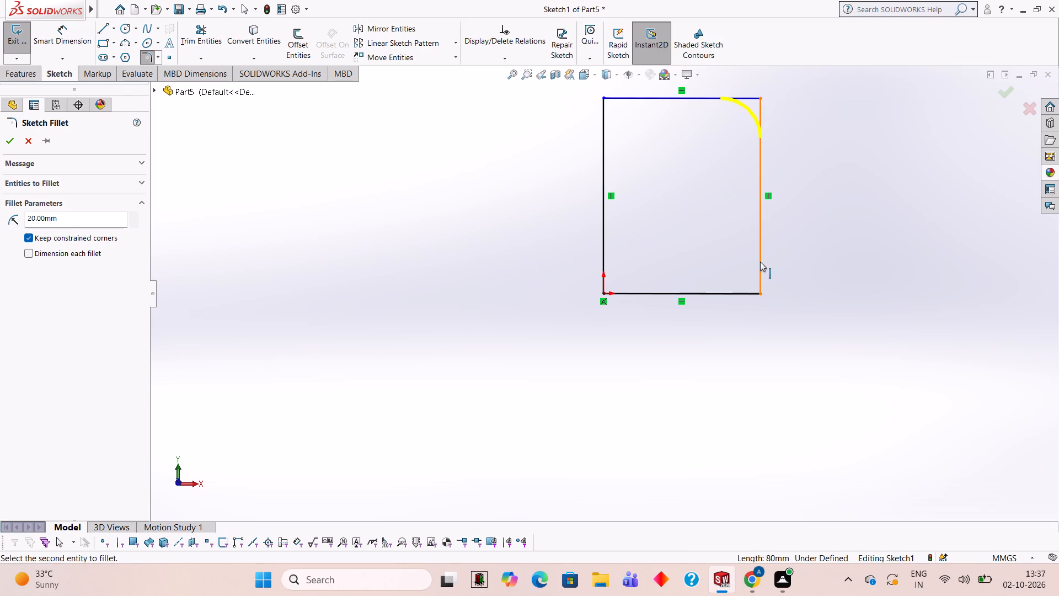
{"action": "left_click", "coordinate": [760, 262]}
{"action": "left_click", "coordinate": [739, 294]}
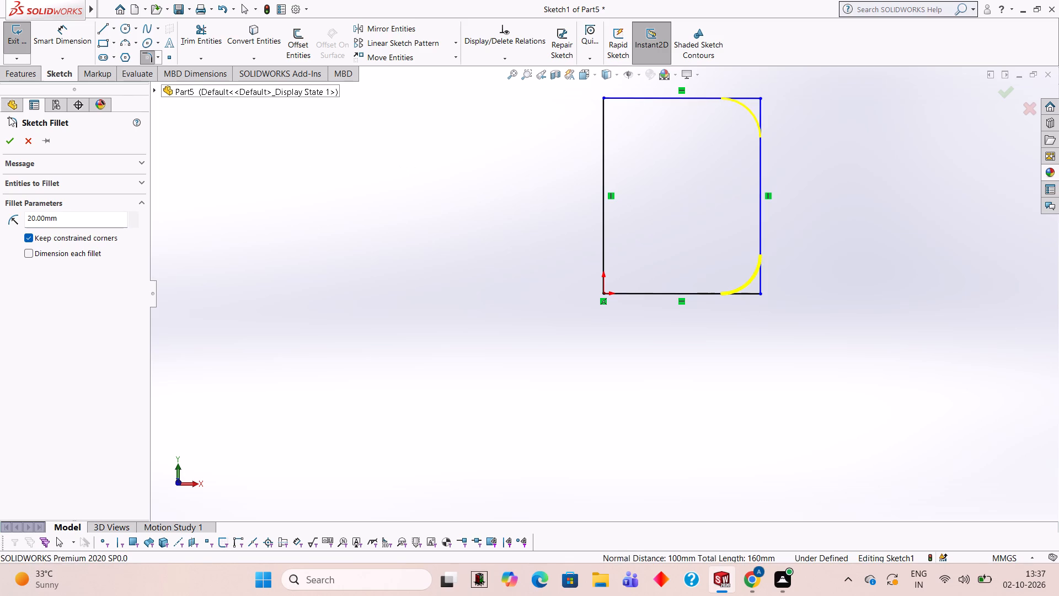
{"action": "left_click", "coordinate": [14, 137]}
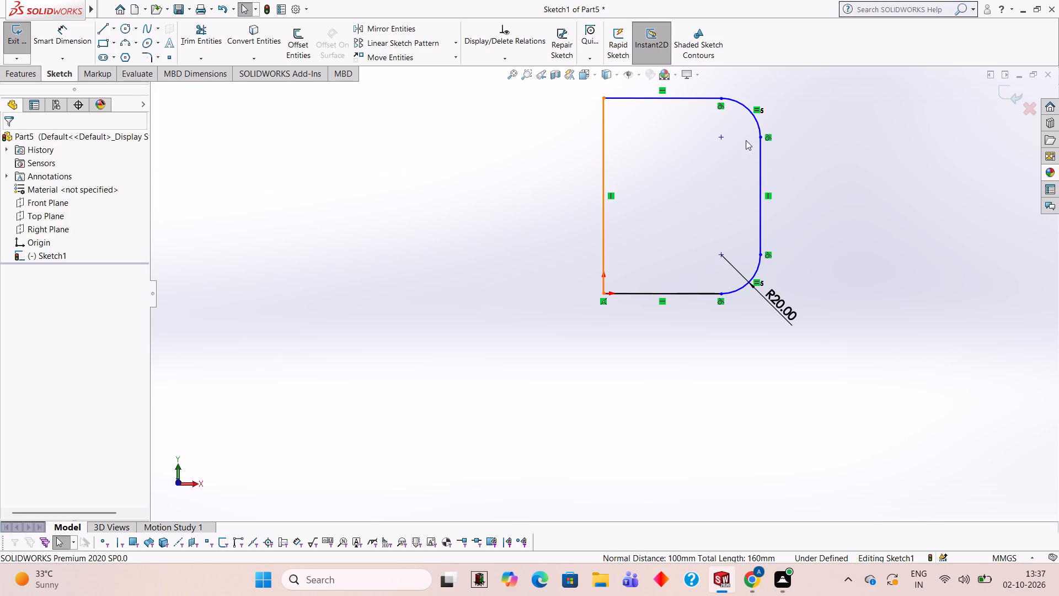
Extrude the rounded rectangle profile as a boss with a blind depth of 20 mm.
{"action": "scroll", "coordinate": [890, 113], "scroll_direction": "up", "scroll_amount": 2}
{"action": "scroll", "coordinate": [753, 140], "scroll_direction": "down", "scroll_amount": 3}
{"action": "scroll", "coordinate": [751, 140], "scroll_direction": "up", "scroll_amount": 1}
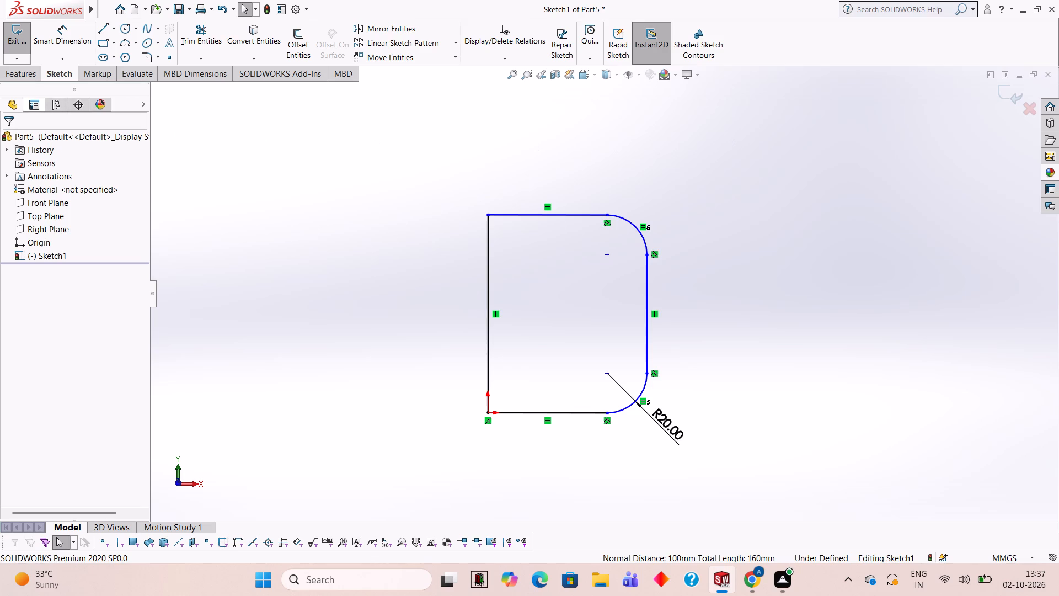
{"action": "left_click", "coordinate": [29, 81]}
{"action": "left_click", "coordinate": [18, 47]}
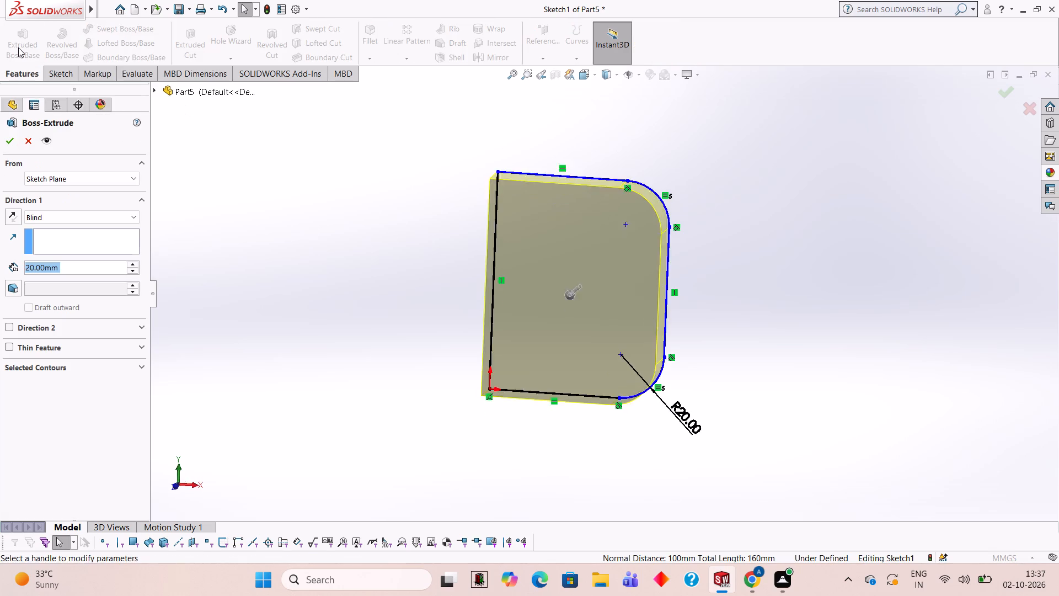
{"action": "left_click", "coordinate": [9, 139]}
{"action": "left_click", "coordinate": [226, 206]}
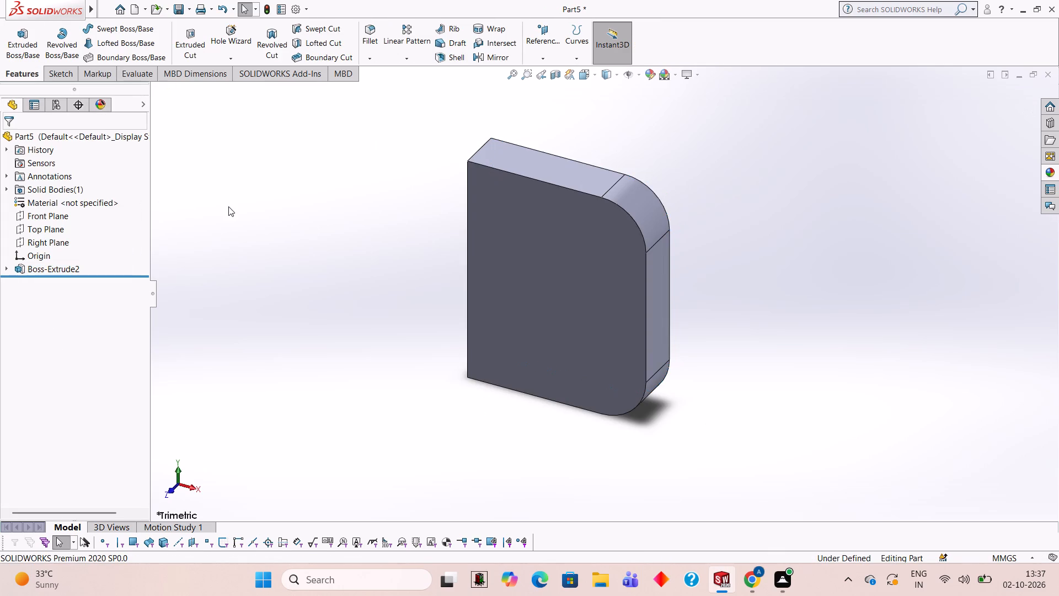
Start a new sketch on the plate's narrow straight side face opposite the rounded corners and view it normal to the sketch.
{"action": "middle_click_drag", "start_coordinate": [376, 299], "coordinate": [423, 227]}
{"action": "middle_click_drag", "start_coordinate": [482, 339], "coordinate": [468, 329]}
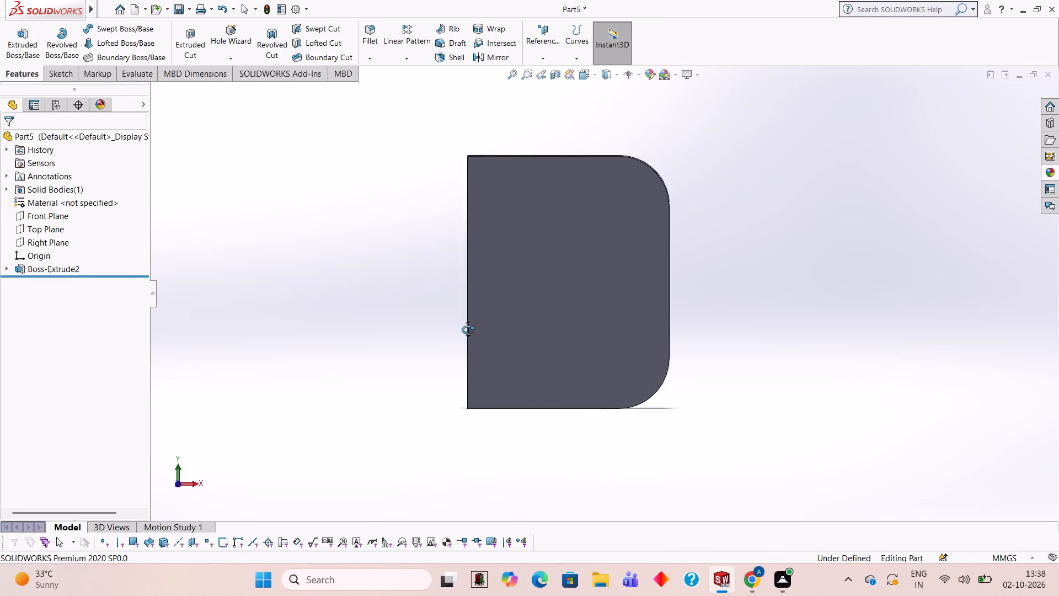
{"action": "middle_click_drag", "start_coordinate": [468, 329], "coordinate": [510, 367]}
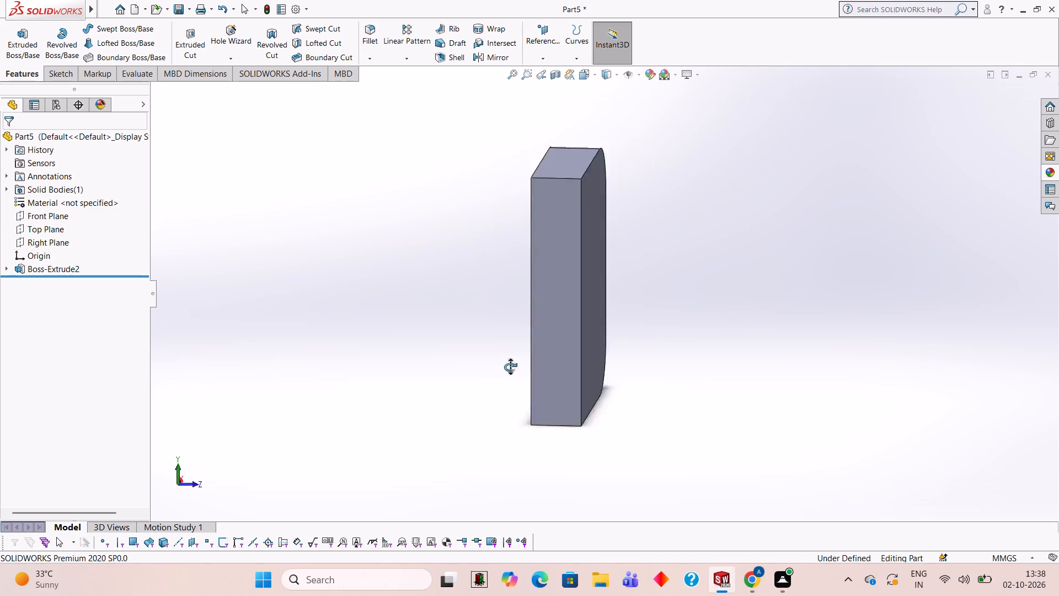
{"action": "middle_click_drag", "start_coordinate": [510, 367], "coordinate": [446, 318]}
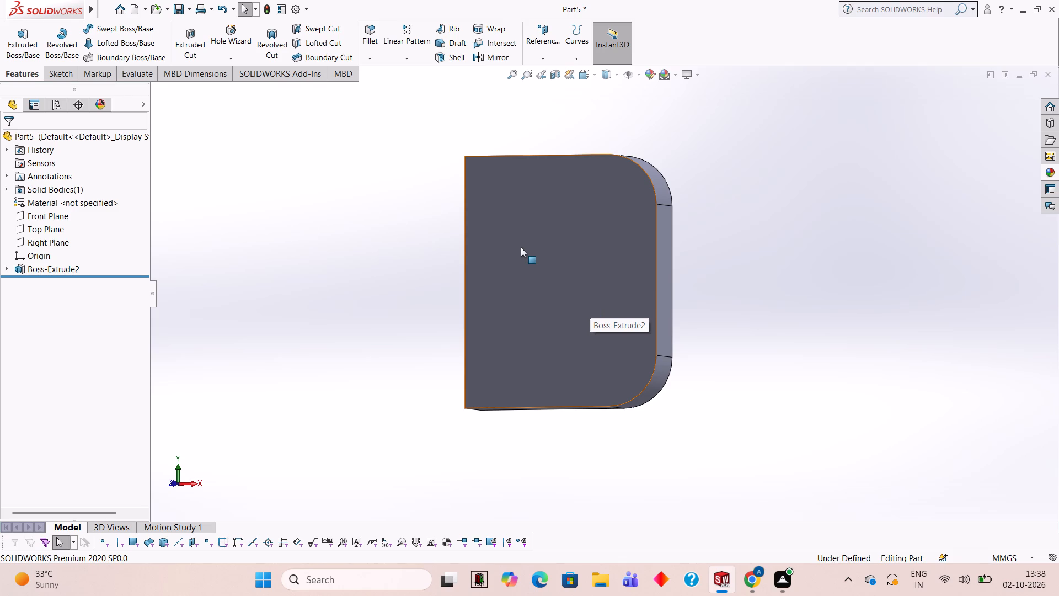
{"action": "middle_click_drag", "start_coordinate": [537, 292], "coordinate": [657, 302]}
{"action": "left_click", "coordinate": [560, 272]}
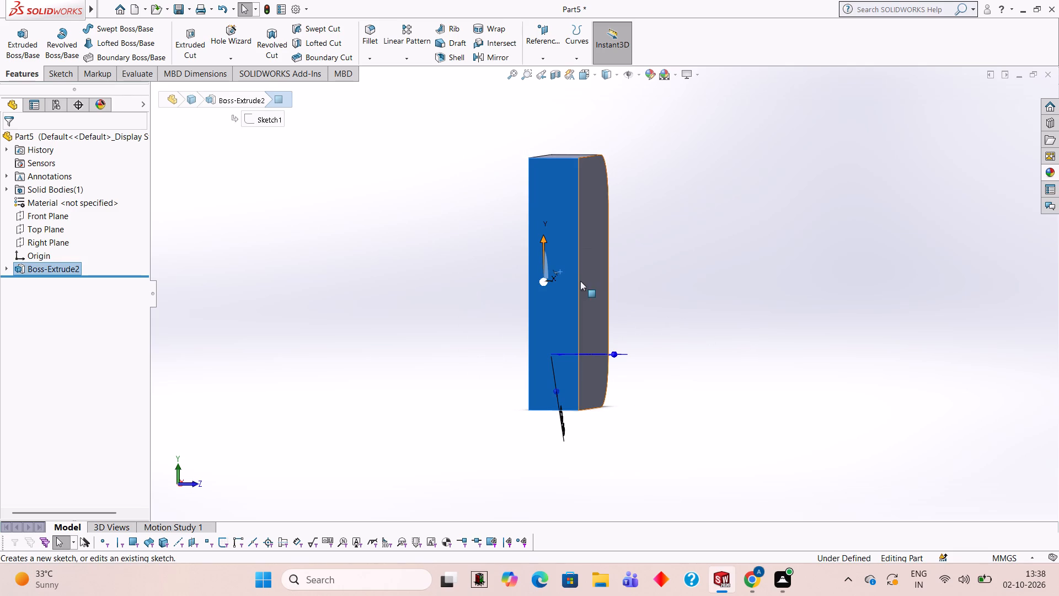
{"action": "key", "text": "Escape"}
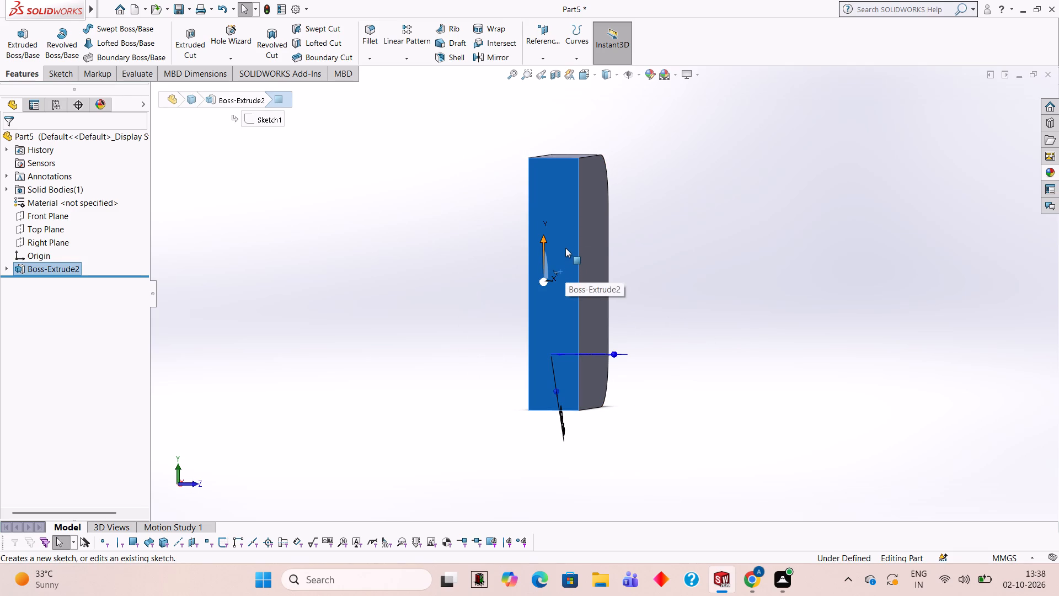
{"action": "left_click", "coordinate": [565, 248]}
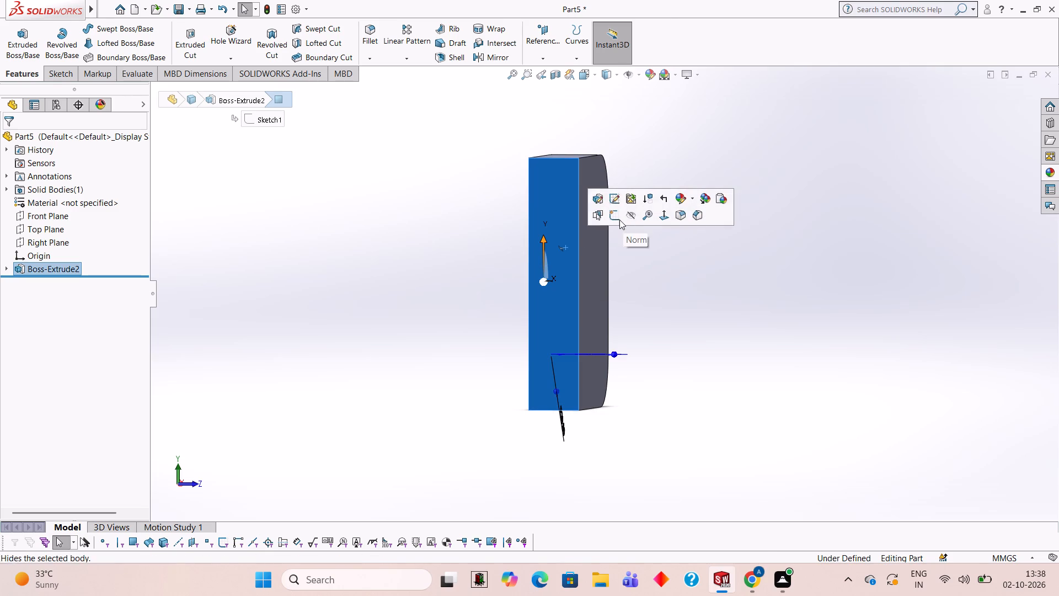
{"action": "left_click", "coordinate": [619, 220]}
{"action": "key", "text": "ctrl+8"}
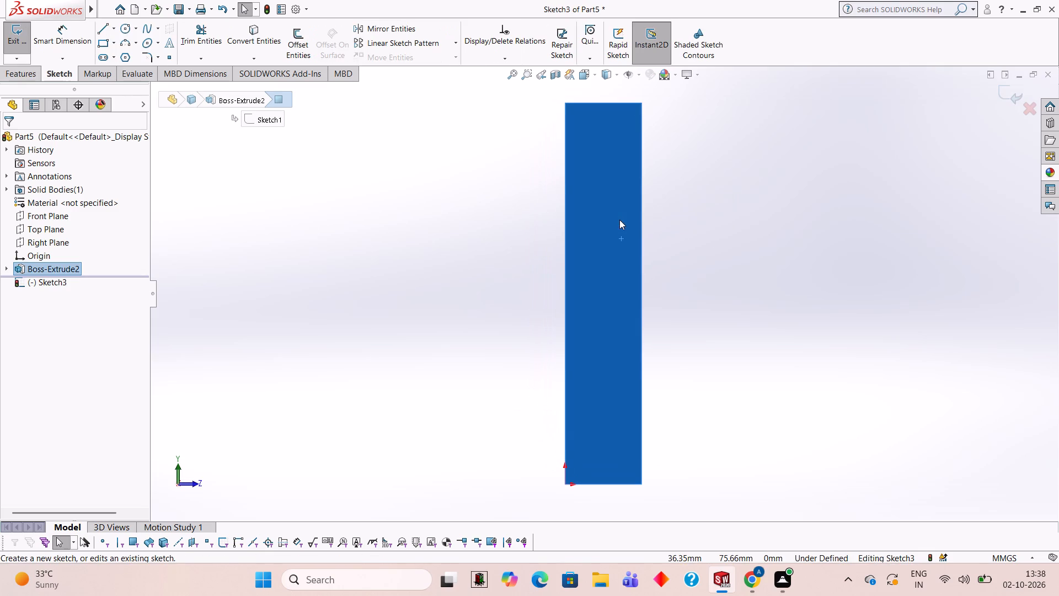
Sketch a closed 60 x 100 mm rectangle with lines over the side face, extending 40 mm beyond the plate's thickness.
{"action": "scroll", "coordinate": [881, 200], "scroll_direction": "up", "scroll_amount": 2}
{"action": "scroll", "coordinate": [879, 201], "scroll_direction": "down", "scroll_amount": 1}
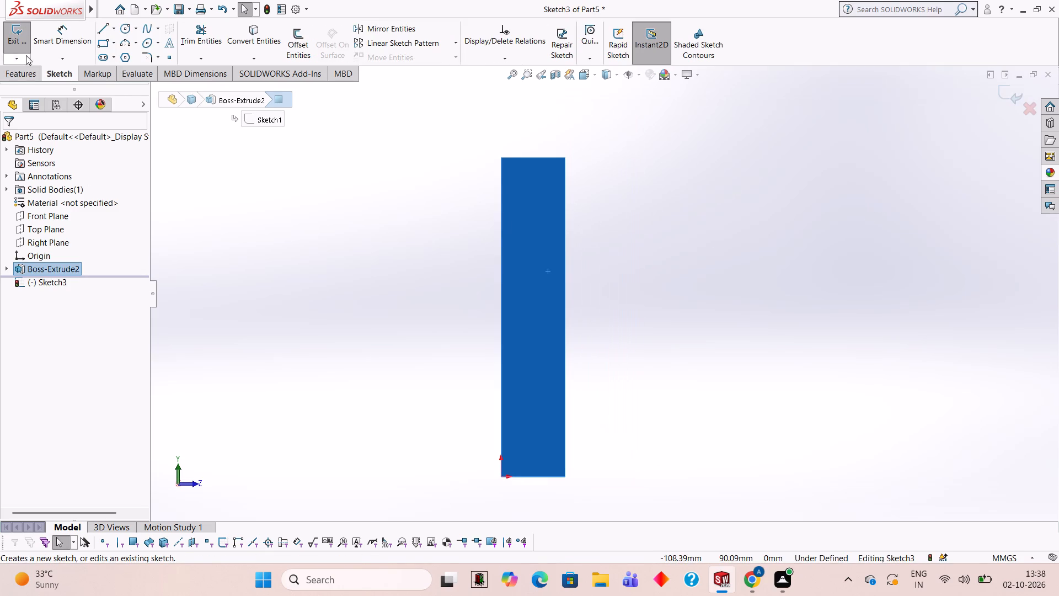
{"action": "left_click", "coordinate": [98, 32]}
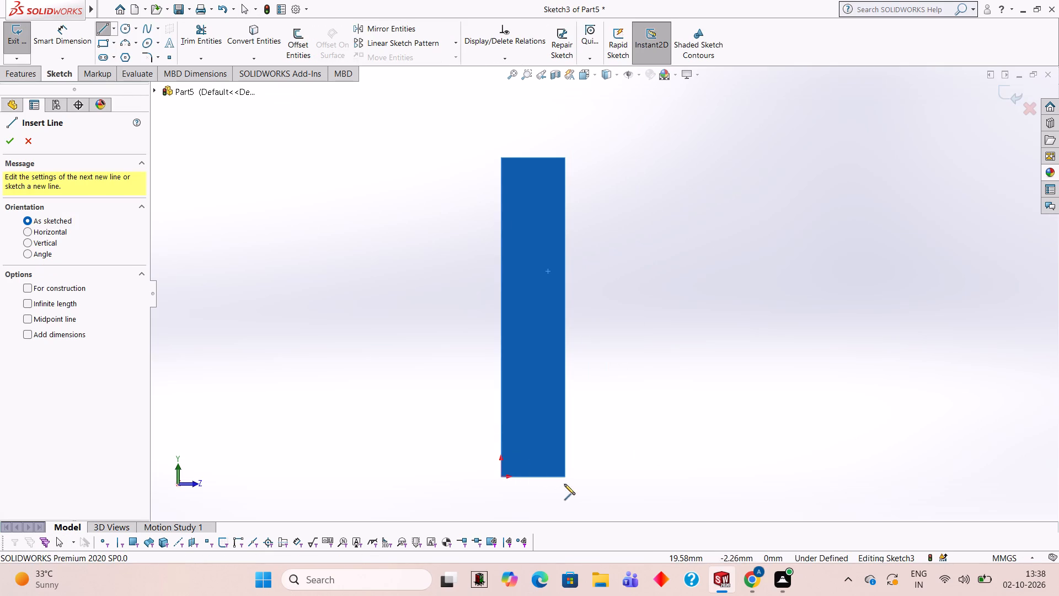
{"action": "left_click", "coordinate": [564, 476]}
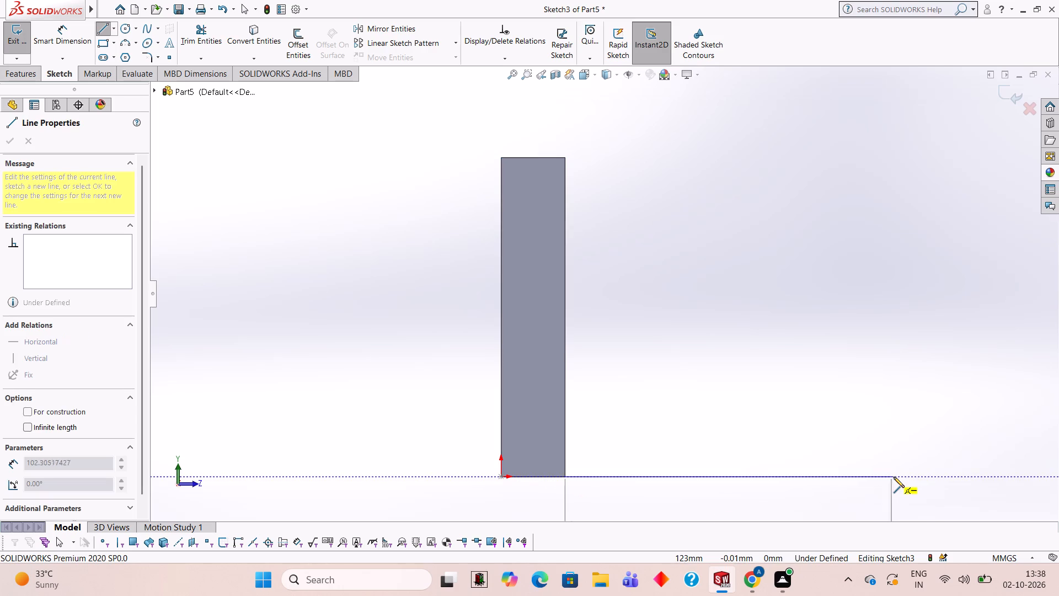
{"action": "type", "text": "40"}
{"action": "key", "text": "Return"}
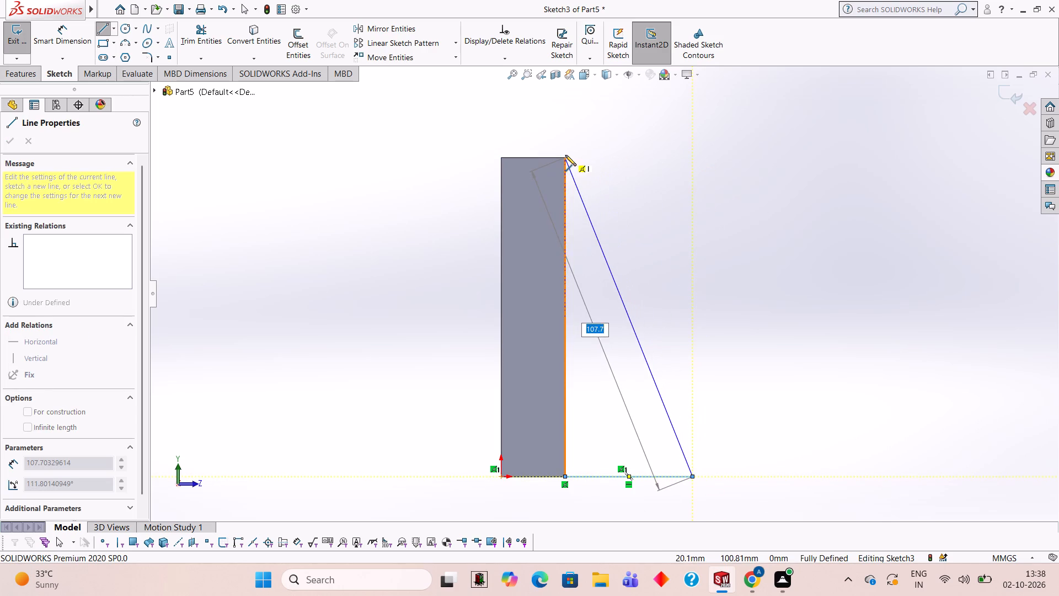
{"action": "left_click", "coordinate": [690, 156]}
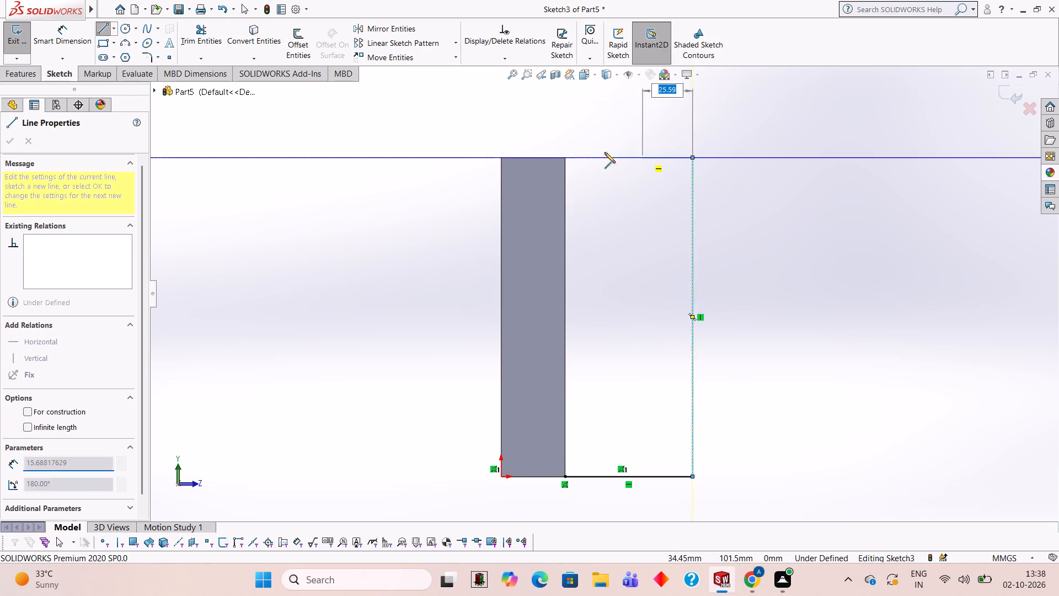
{"action": "left_click", "coordinate": [500, 157]}
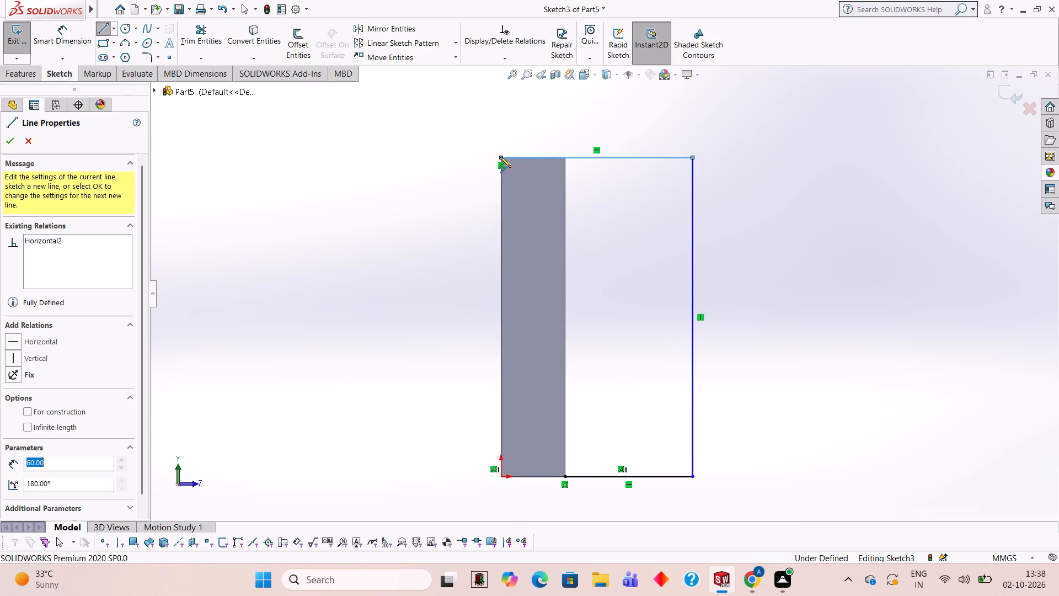
{"action": "left_click", "coordinate": [501, 477]}
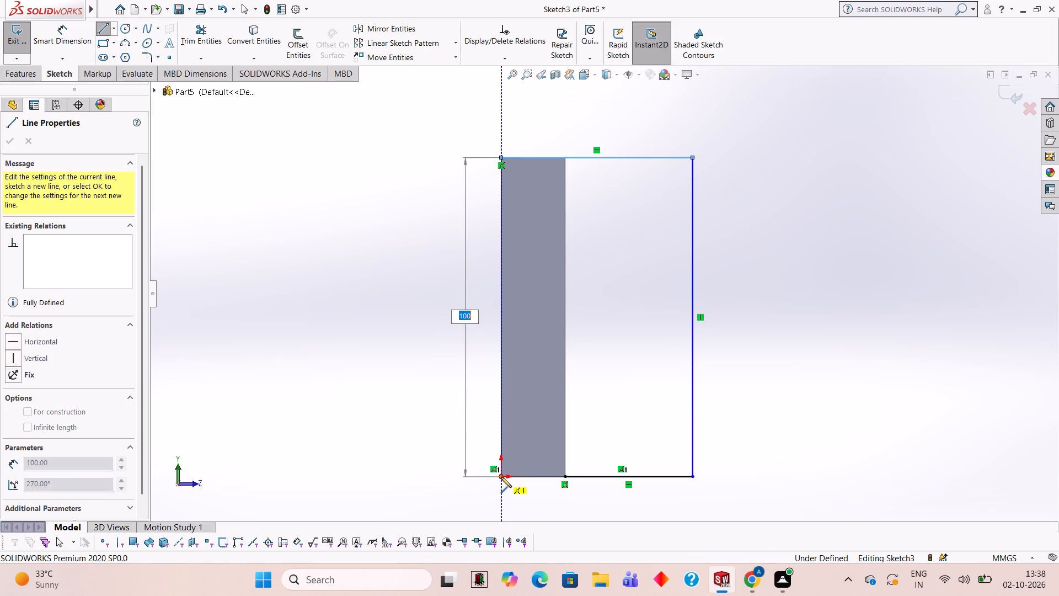
{"action": "left_click", "coordinate": [566, 476]}
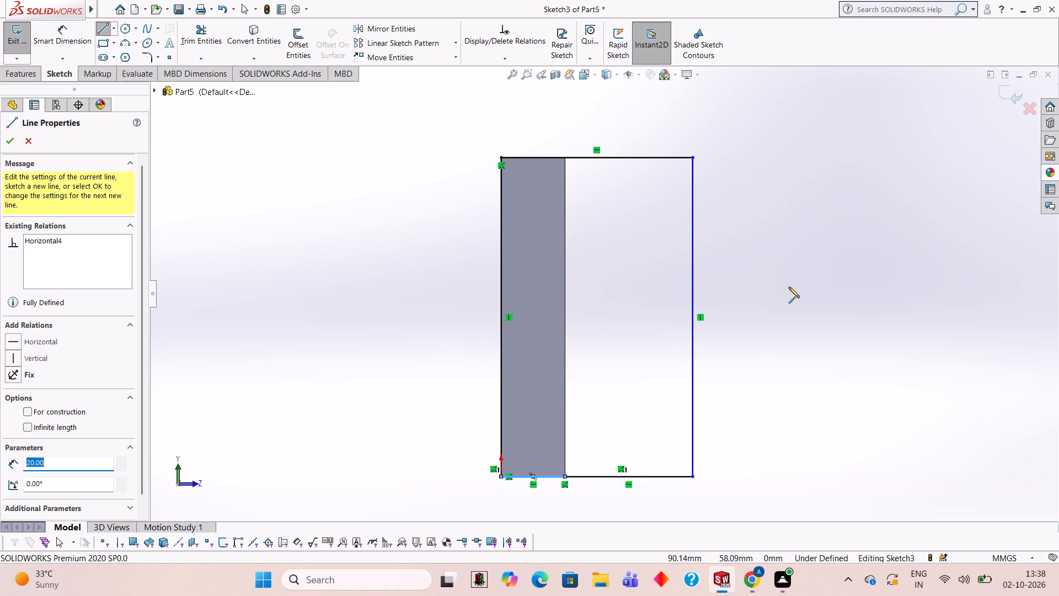
Extrude the rectangle outward from the side face as a merged boss with a blind depth of 15 mm.
{"action": "middle_click_drag", "start_coordinate": [767, 249], "coordinate": [684, 243]}
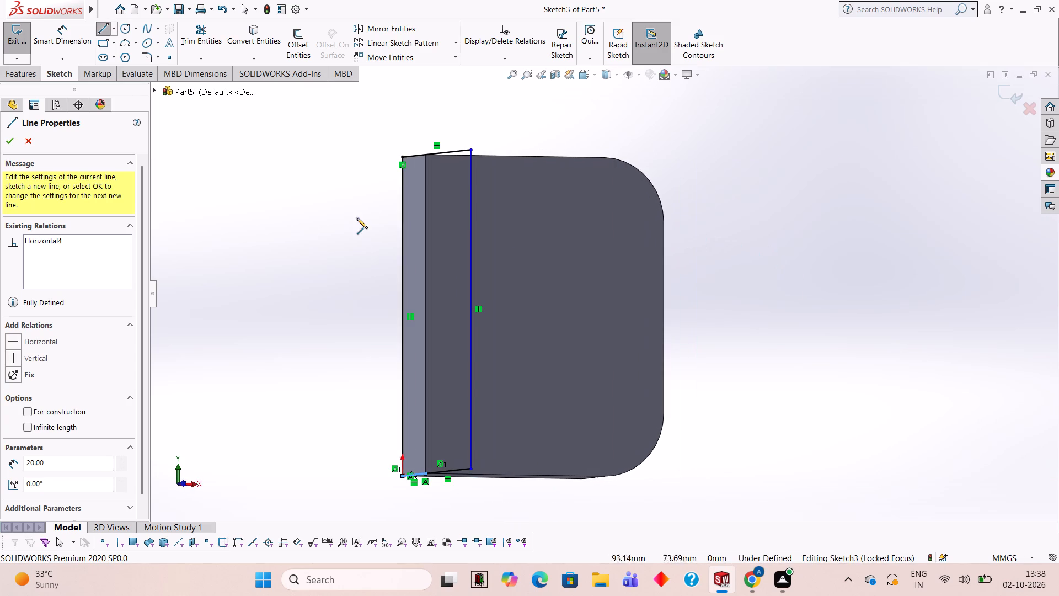
{"action": "middle_click_drag", "start_coordinate": [791, 240], "coordinate": [750, 238]}
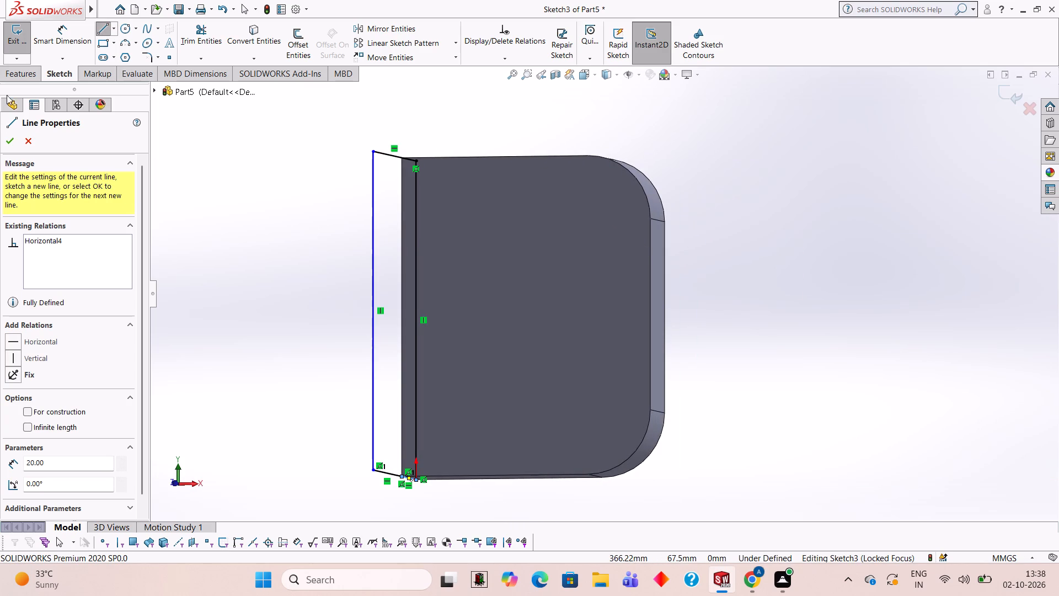
{"action": "left_click", "coordinate": [18, 68]}
{"action": "left_click", "coordinate": [17, 48]}
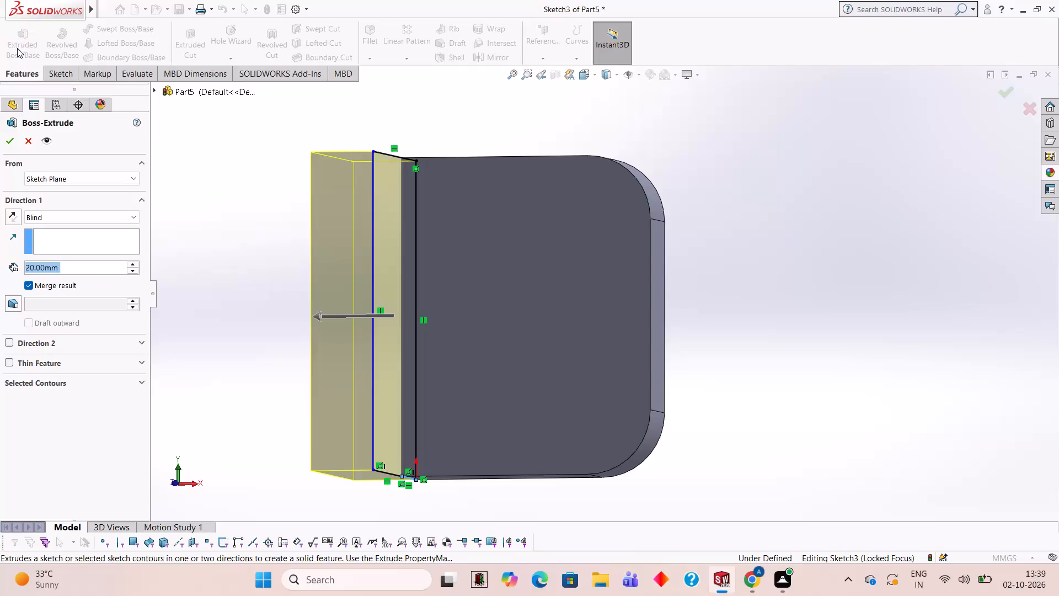
{"action": "middle_click_drag", "start_coordinate": [264, 206], "coordinate": [277, 219]}
{"action": "left_click", "coordinate": [110, 266]}
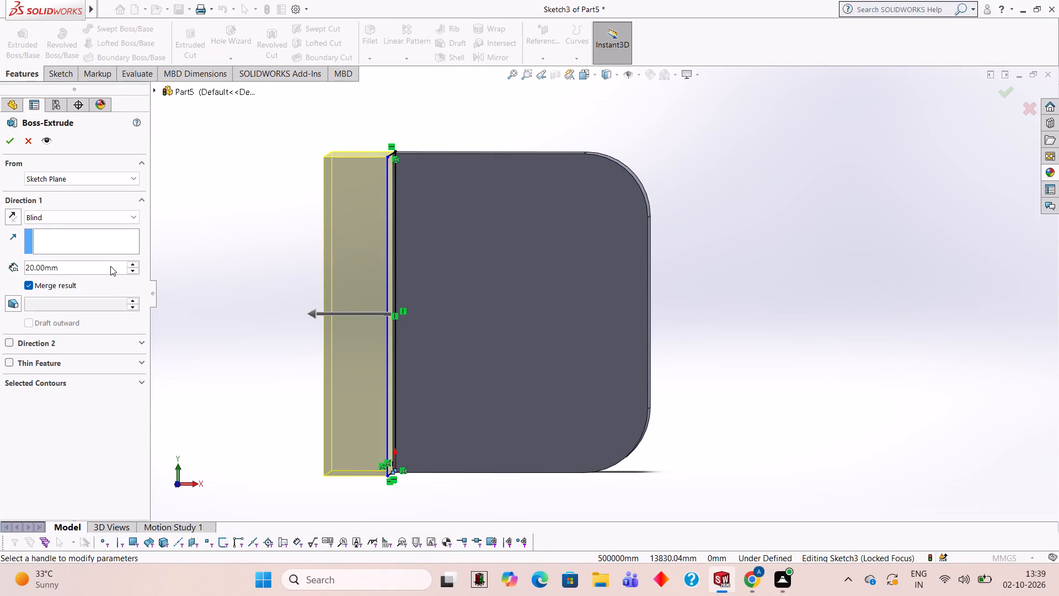
{"action": "key", "text": "BackSpace"}
{"action": "key", "text": "BackSpace"}
{"action": "key", "text": "BackSpace"}
{"action": "key", "text": "BackSpace"}
{"action": "key", "text": "BackSpace"}
{"action": "key", "text": "BackSpace"}
{"action": "key", "text": "BackSpace"}
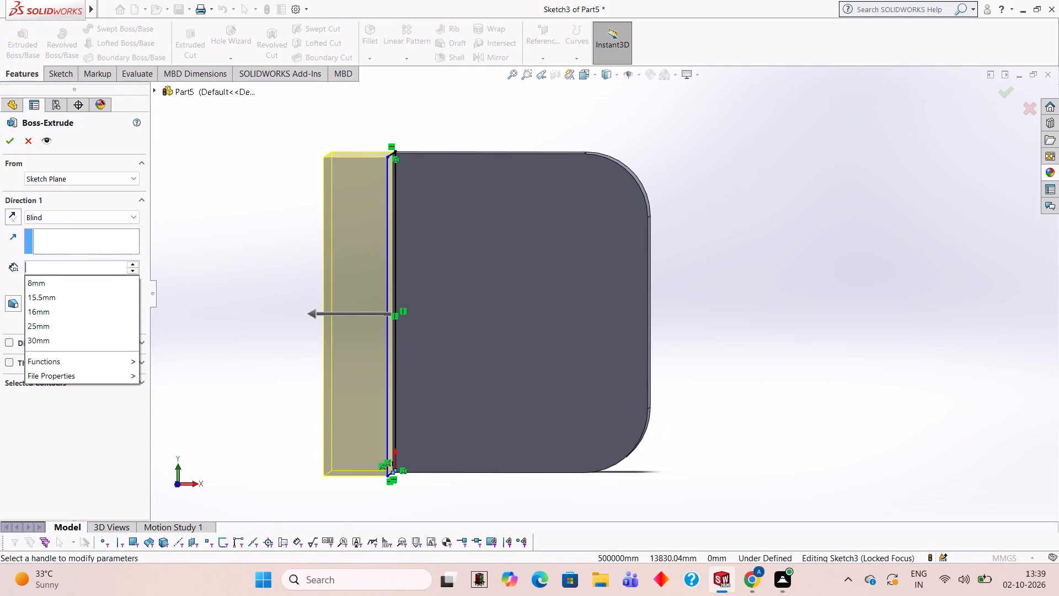
{"action": "type", "text": "15"}
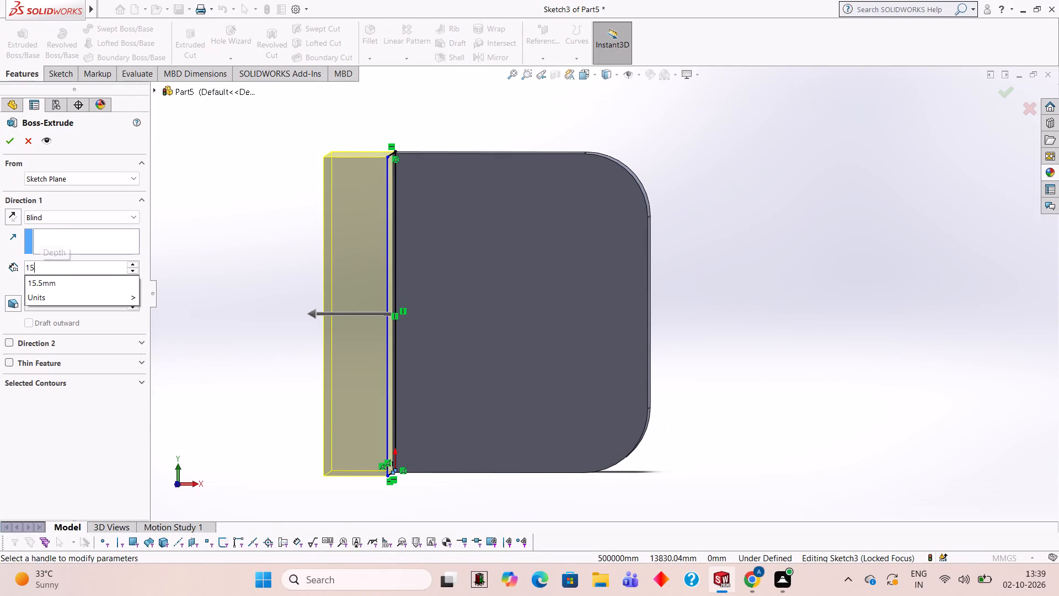
{"action": "key", "text": "Return"}
{"action": "left_click", "coordinate": [13, 141]}
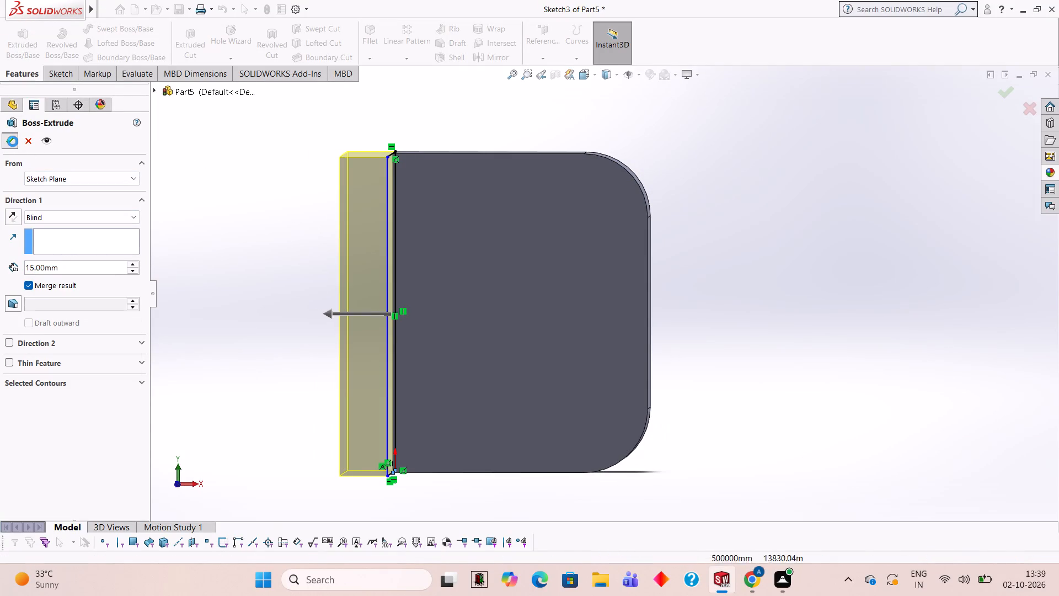
{"action": "left_click", "coordinate": [231, 187]}
Examine the L-shaped body from several sides, checking the new upright wall against the rounded plate.
{"action": "middle_click_drag", "start_coordinate": [461, 269], "coordinate": [519, 358]}
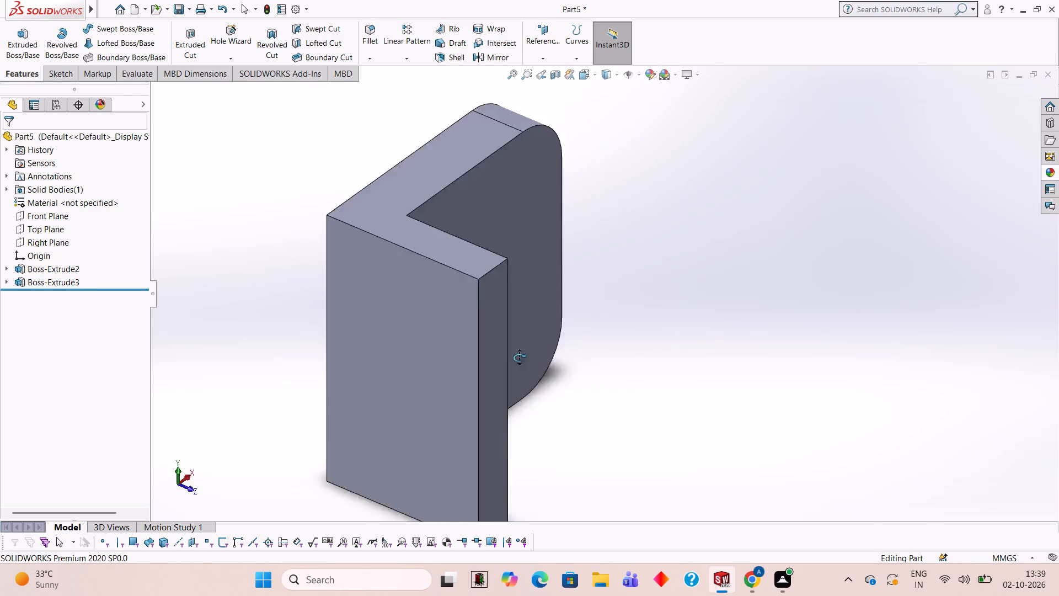
{"action": "middle_click_drag", "start_coordinate": [519, 358], "coordinate": [454, 216]}
{"action": "middle_click_drag", "start_coordinate": [494, 333], "coordinate": [494, 233]}
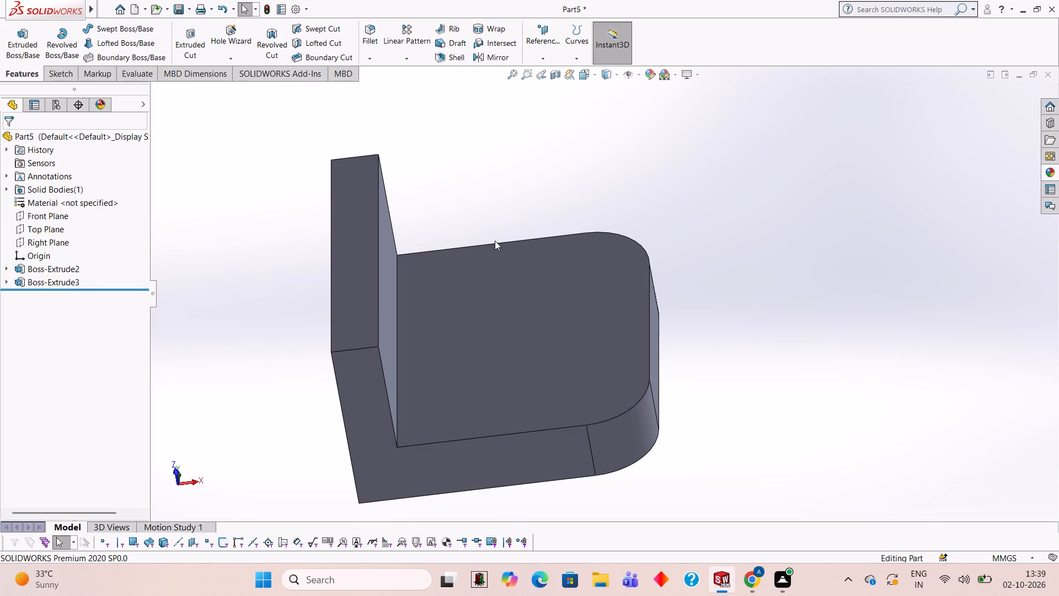
{"action": "middle_click_drag", "start_coordinate": [474, 243], "coordinate": [481, 230]}
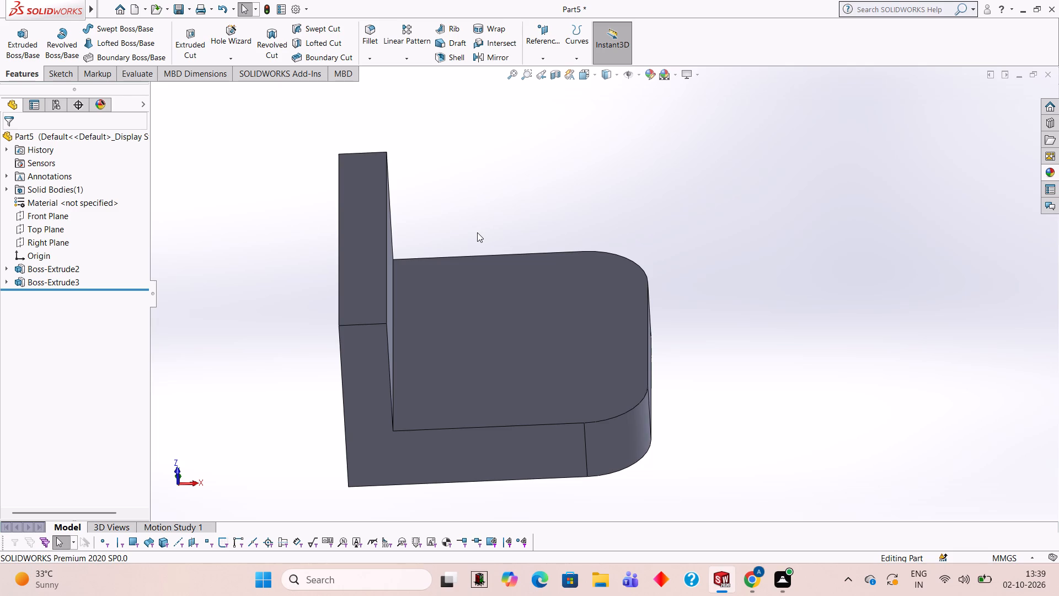
{"action": "middle_click_drag", "start_coordinate": [484, 241], "coordinate": [510, 246]}
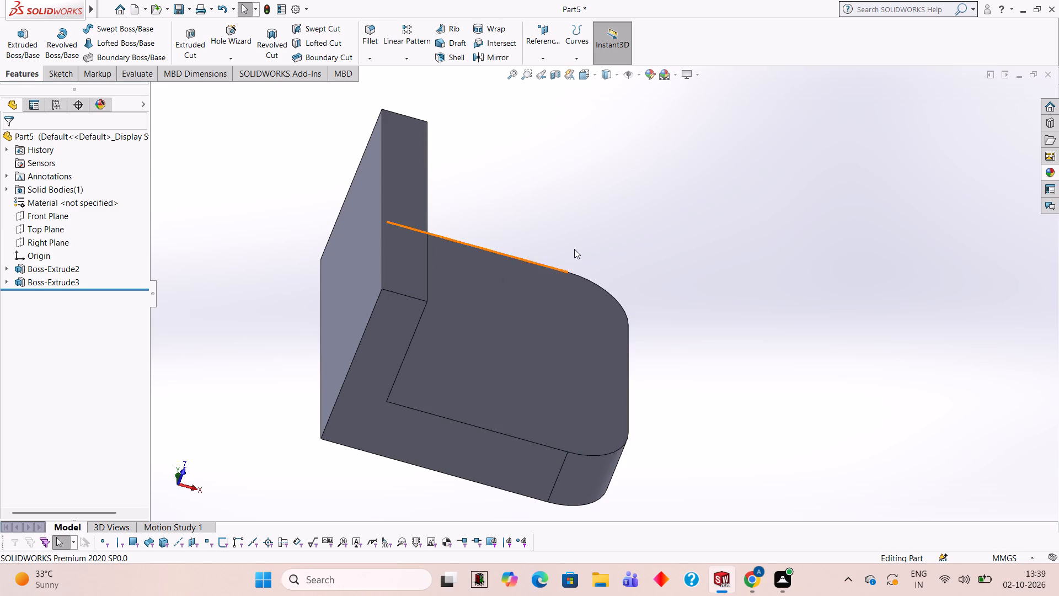
{"action": "middle_click_drag", "start_coordinate": [776, 258], "coordinate": [726, 327]}
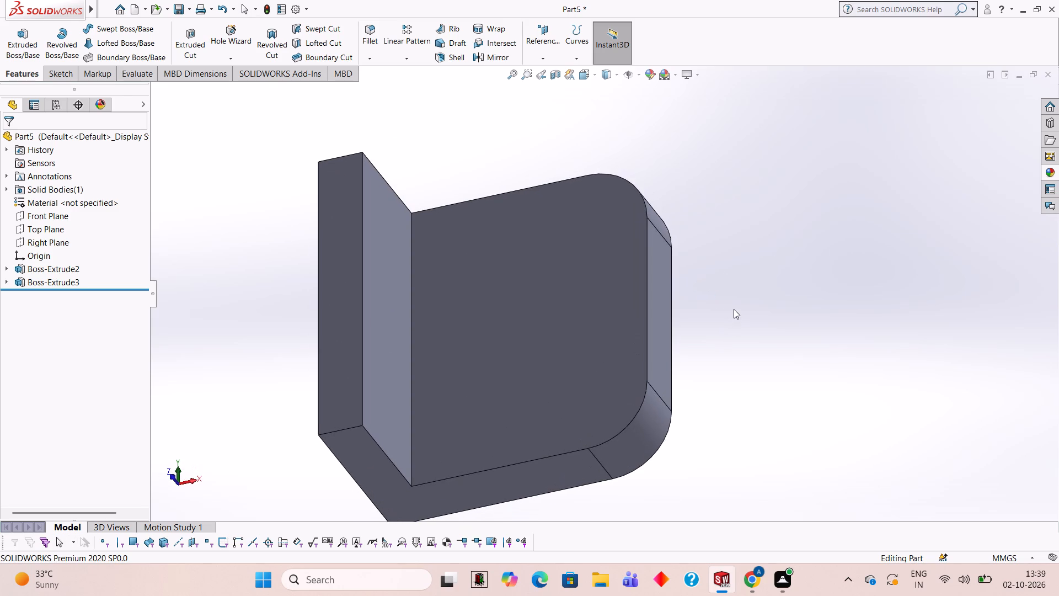
{"action": "middle_click_drag", "start_coordinate": [714, 273], "coordinate": [796, 375]}
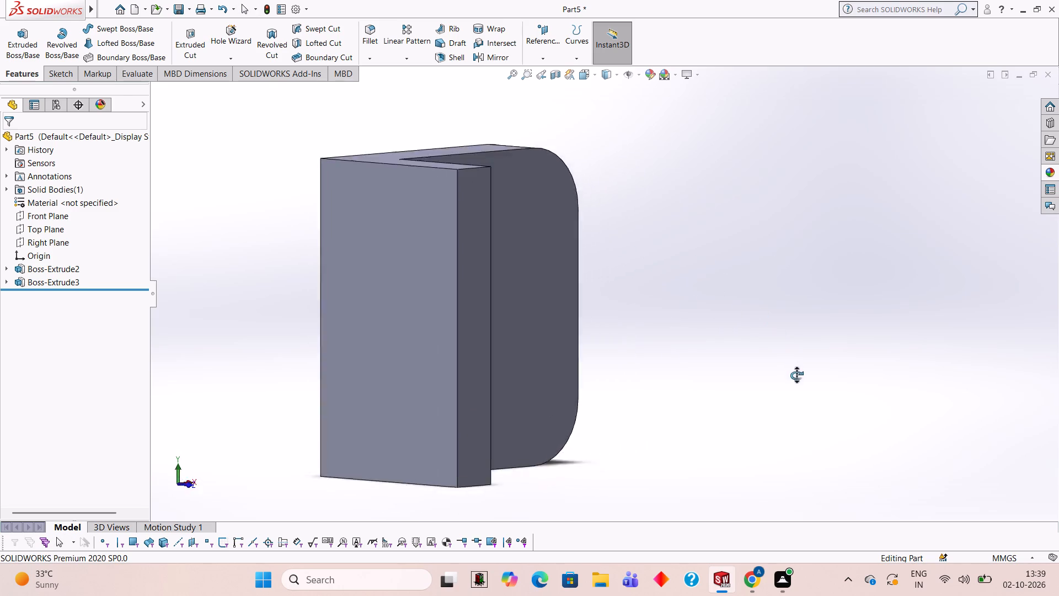
{"action": "middle_click_drag", "start_coordinate": [796, 375], "coordinate": [733, 323]}
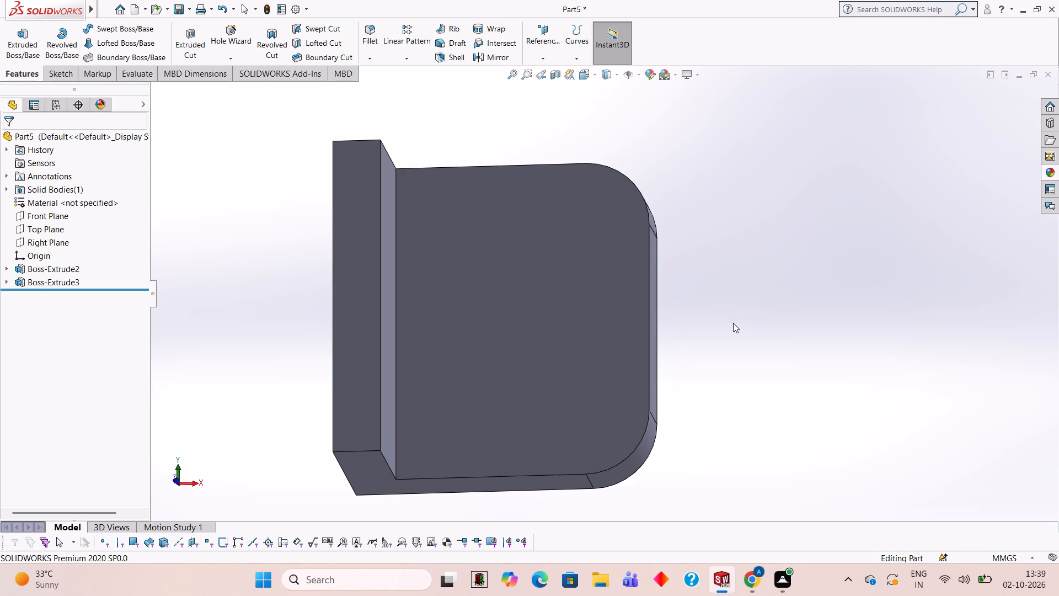
{"action": "middle_click_drag", "start_coordinate": [553, 344], "coordinate": [581, 432]}
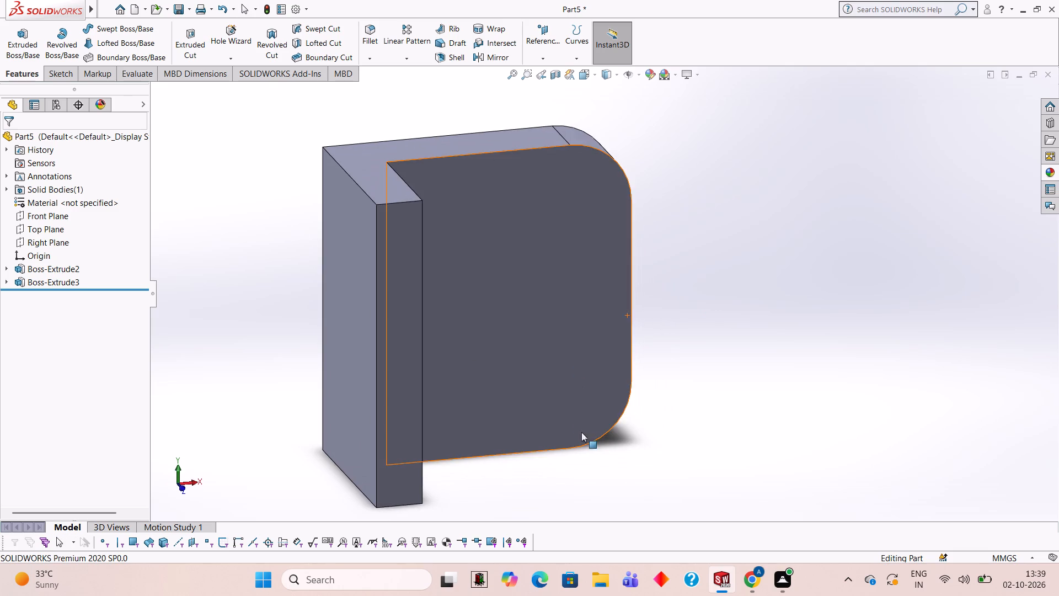
{"action": "middle_click_drag", "start_coordinate": [523, 297], "coordinate": [536, 472]}
{"action": "middle_click_drag", "start_coordinate": [509, 294], "coordinate": [700, 431]}
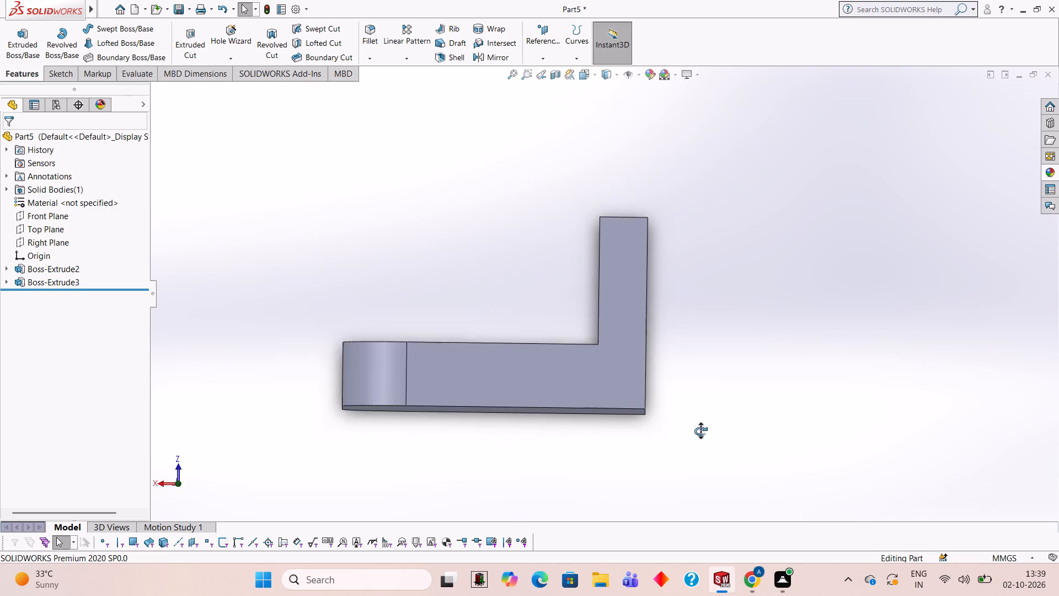
{"action": "middle_click_drag", "start_coordinate": [700, 431], "coordinate": [827, 291]}
{"action": "middle_click_drag", "start_coordinate": [648, 347], "coordinate": [709, 199]}
{"action": "middle_click_drag", "start_coordinate": [459, 390], "coordinate": [479, 374]}
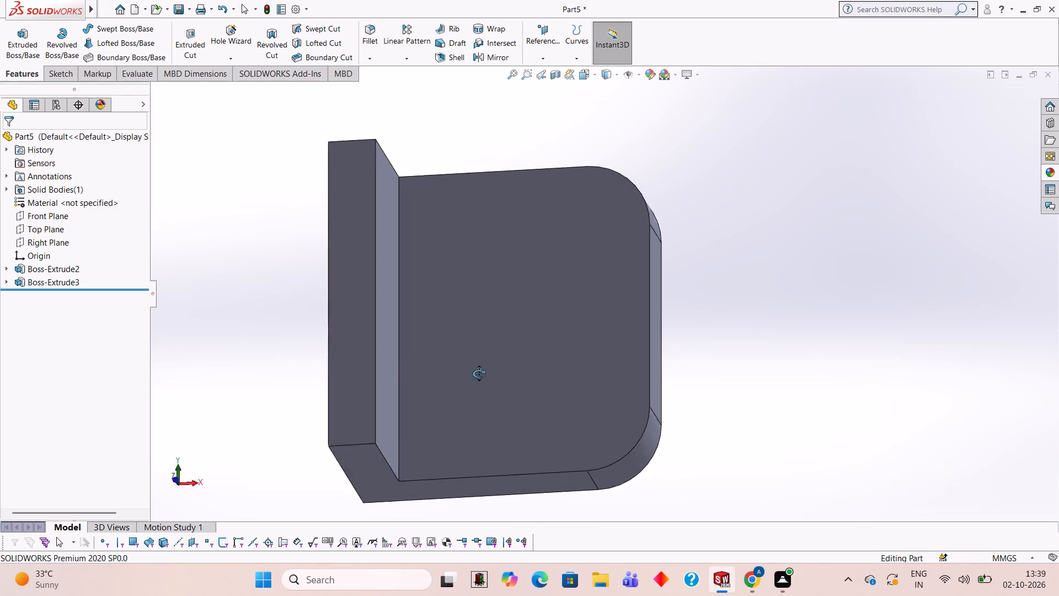
{"action": "middle_click_drag", "start_coordinate": [479, 374], "coordinate": [492, 308]}
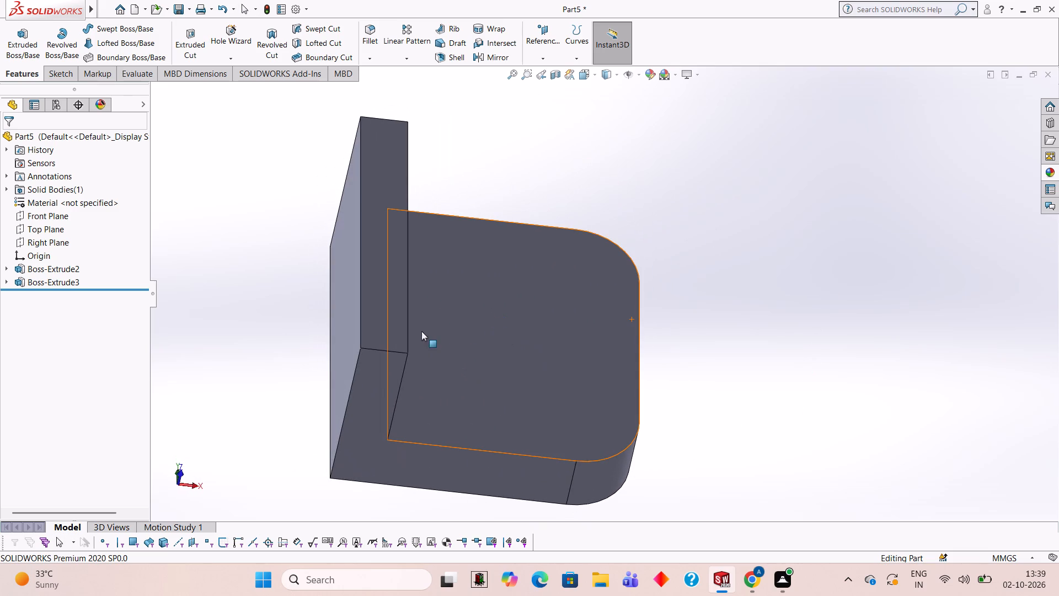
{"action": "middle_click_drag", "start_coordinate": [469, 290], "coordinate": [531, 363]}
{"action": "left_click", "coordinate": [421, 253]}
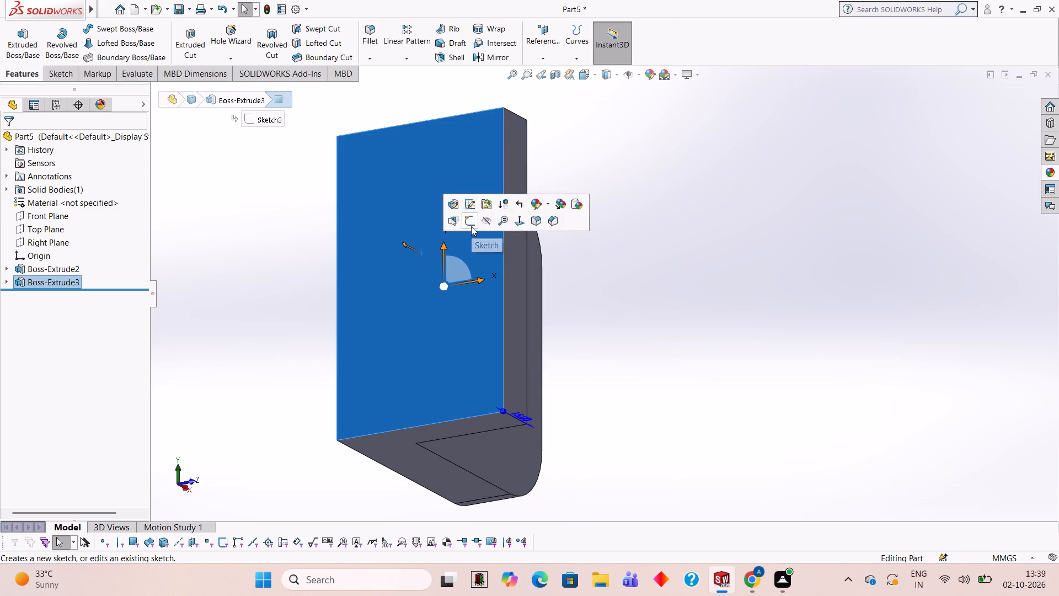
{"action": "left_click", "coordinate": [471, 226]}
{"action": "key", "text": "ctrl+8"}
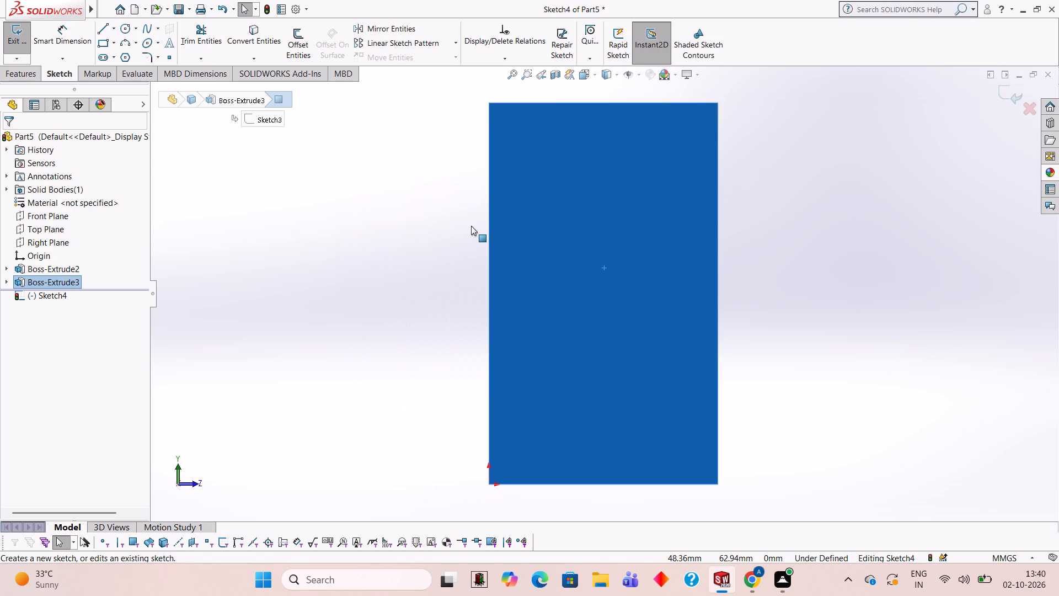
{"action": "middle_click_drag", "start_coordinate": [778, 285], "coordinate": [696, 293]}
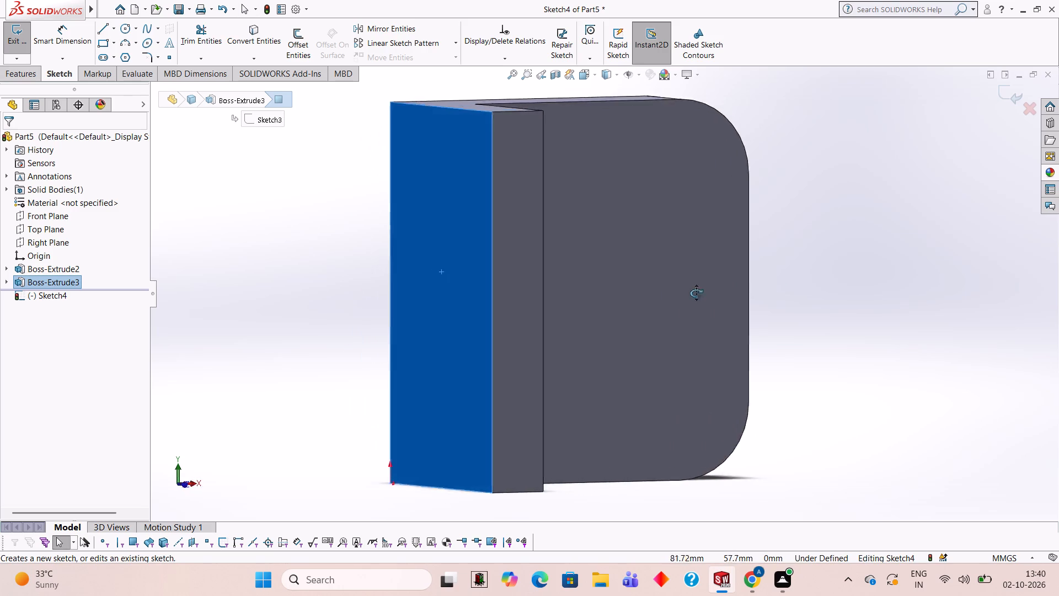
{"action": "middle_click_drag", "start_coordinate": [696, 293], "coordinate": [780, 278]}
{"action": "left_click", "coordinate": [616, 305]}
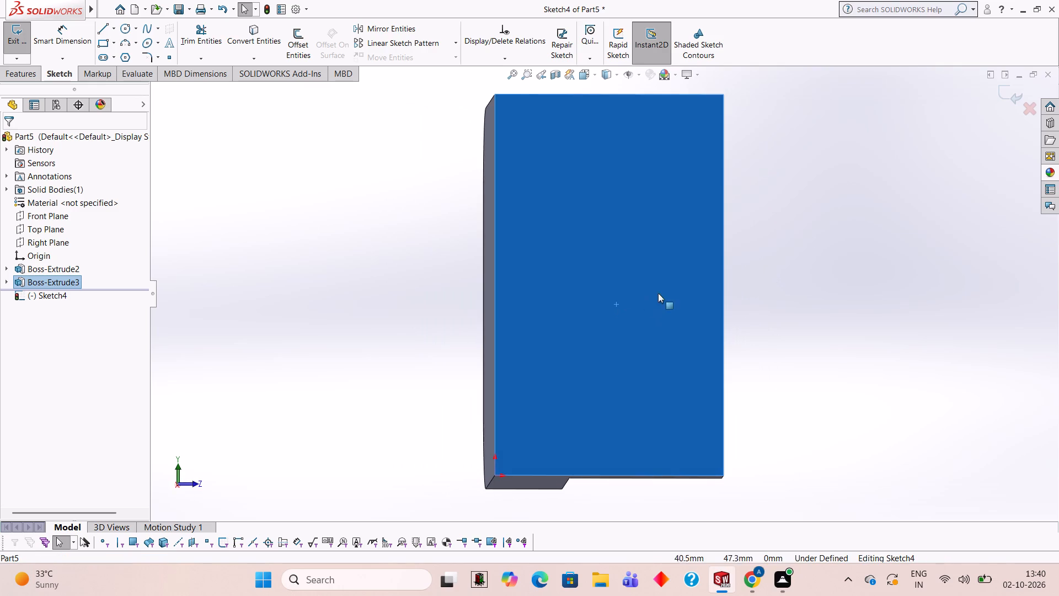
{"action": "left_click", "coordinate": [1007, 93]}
Start a new sketch on the large outer face of the 15 mm upright wall and view it normal to the sketch.
{"action": "left_click", "coordinate": [627, 248]}
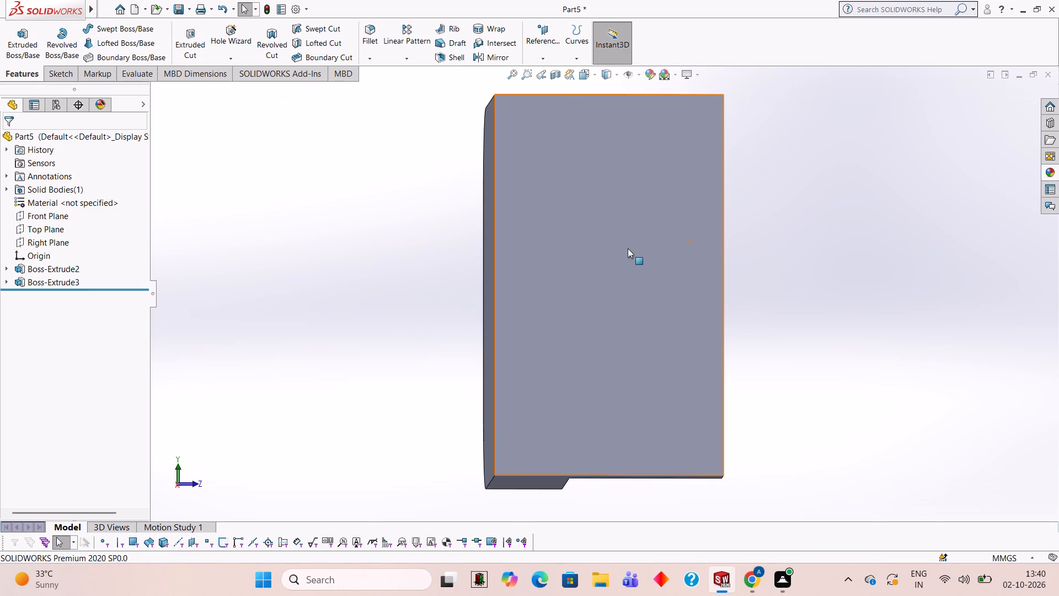
{"action": "left_click", "coordinate": [670, 216]}
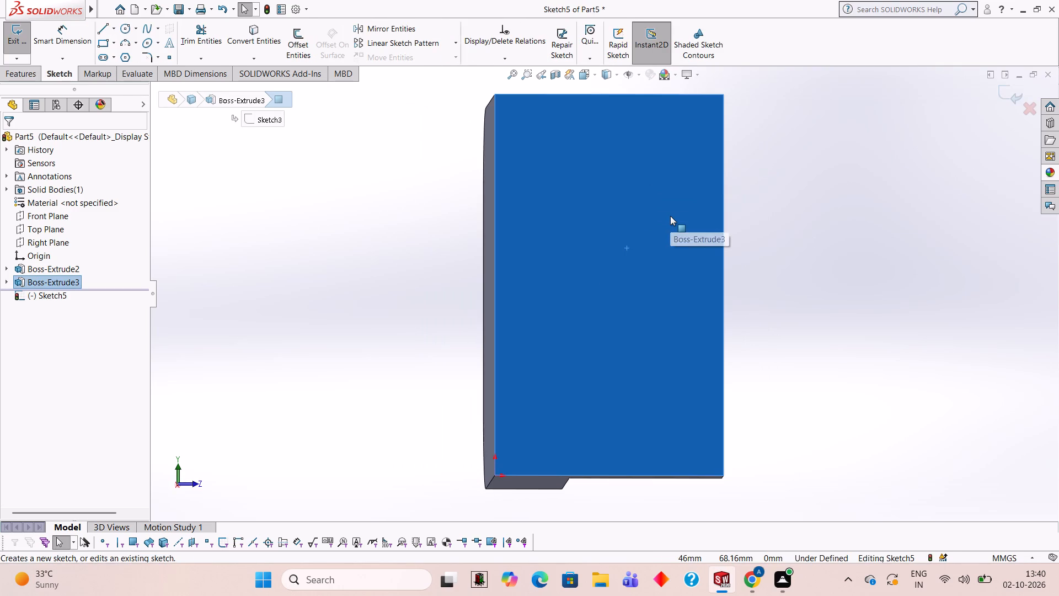
{"action": "key", "text": "ctrl+8"}
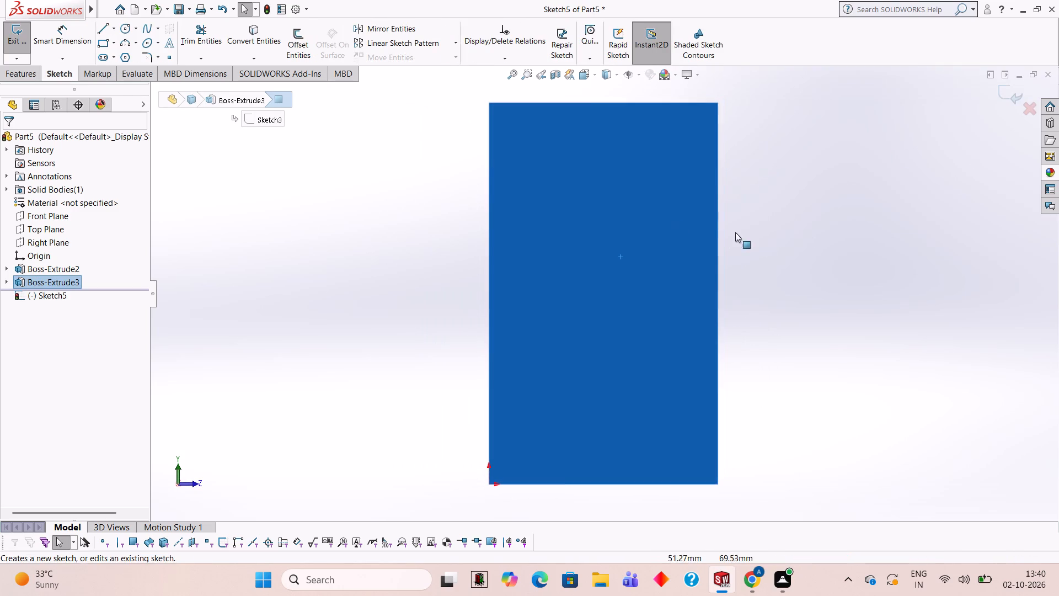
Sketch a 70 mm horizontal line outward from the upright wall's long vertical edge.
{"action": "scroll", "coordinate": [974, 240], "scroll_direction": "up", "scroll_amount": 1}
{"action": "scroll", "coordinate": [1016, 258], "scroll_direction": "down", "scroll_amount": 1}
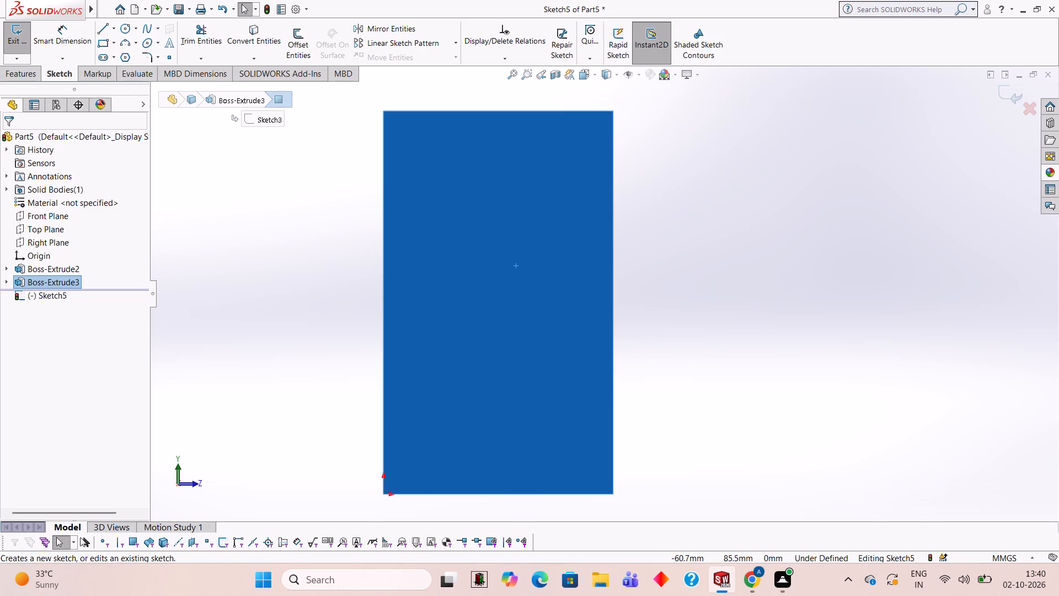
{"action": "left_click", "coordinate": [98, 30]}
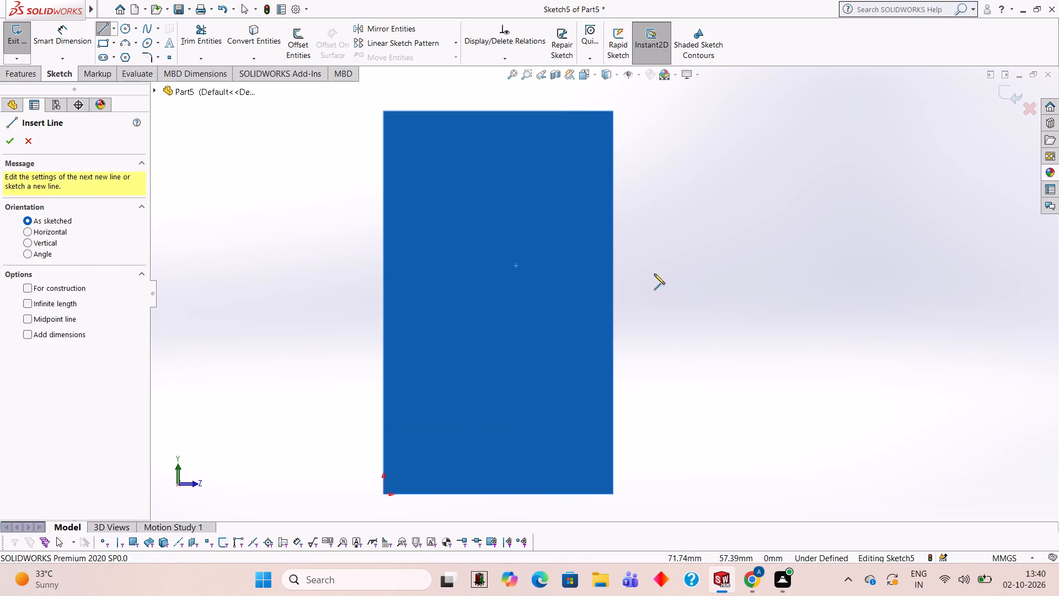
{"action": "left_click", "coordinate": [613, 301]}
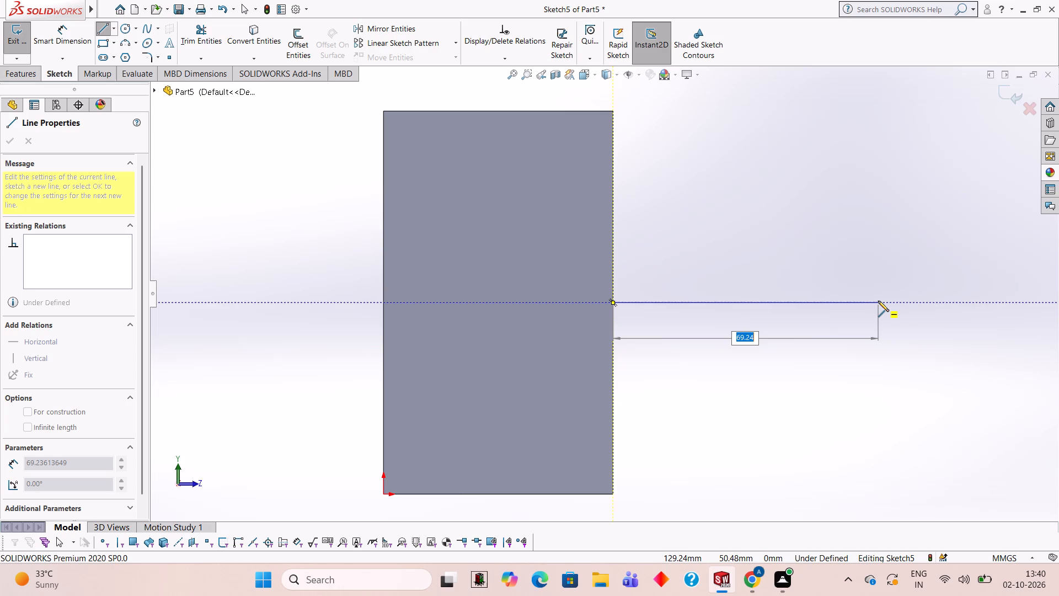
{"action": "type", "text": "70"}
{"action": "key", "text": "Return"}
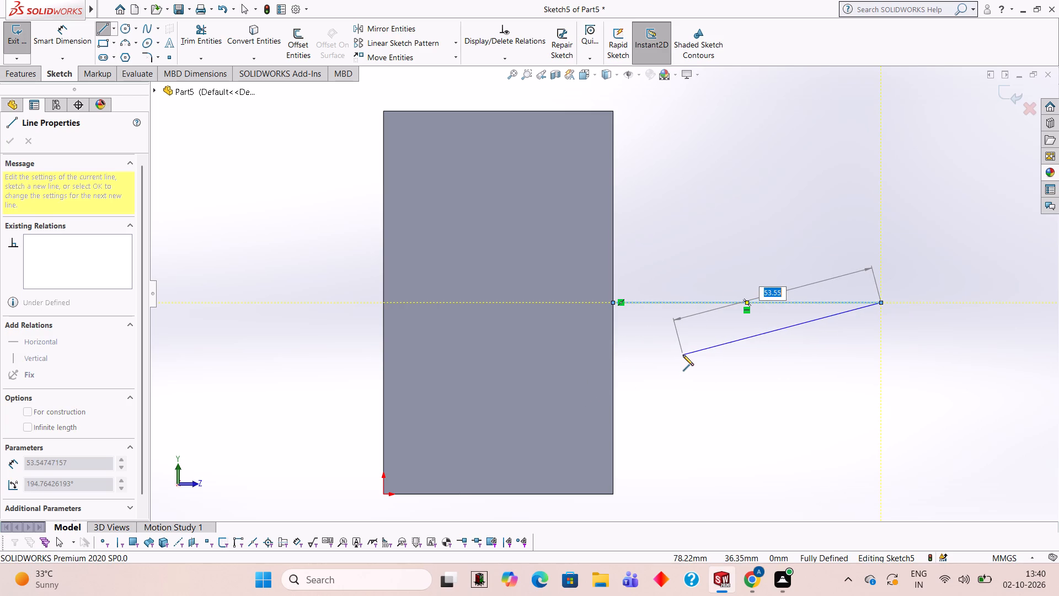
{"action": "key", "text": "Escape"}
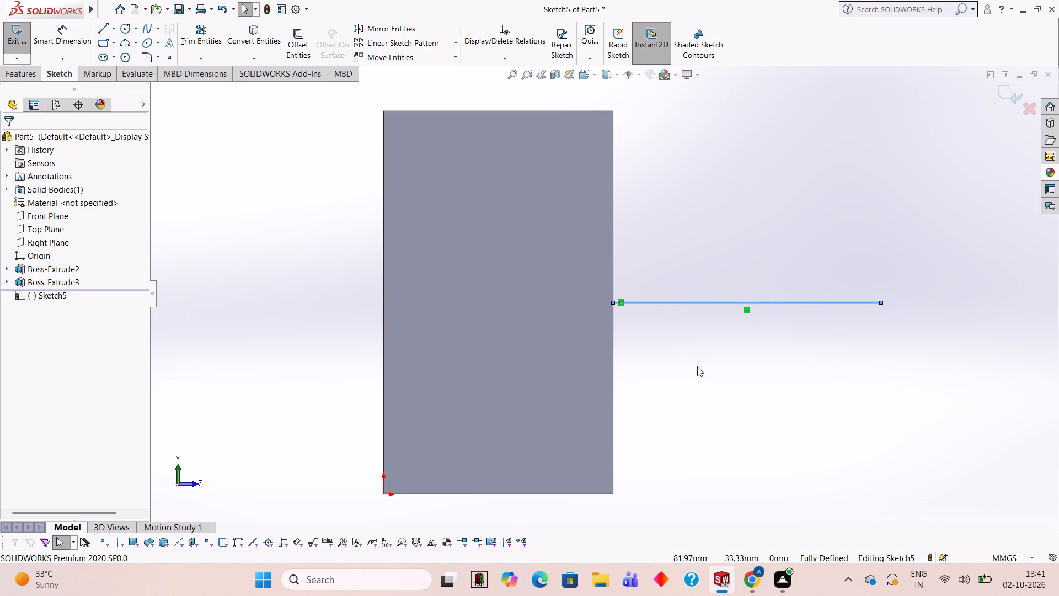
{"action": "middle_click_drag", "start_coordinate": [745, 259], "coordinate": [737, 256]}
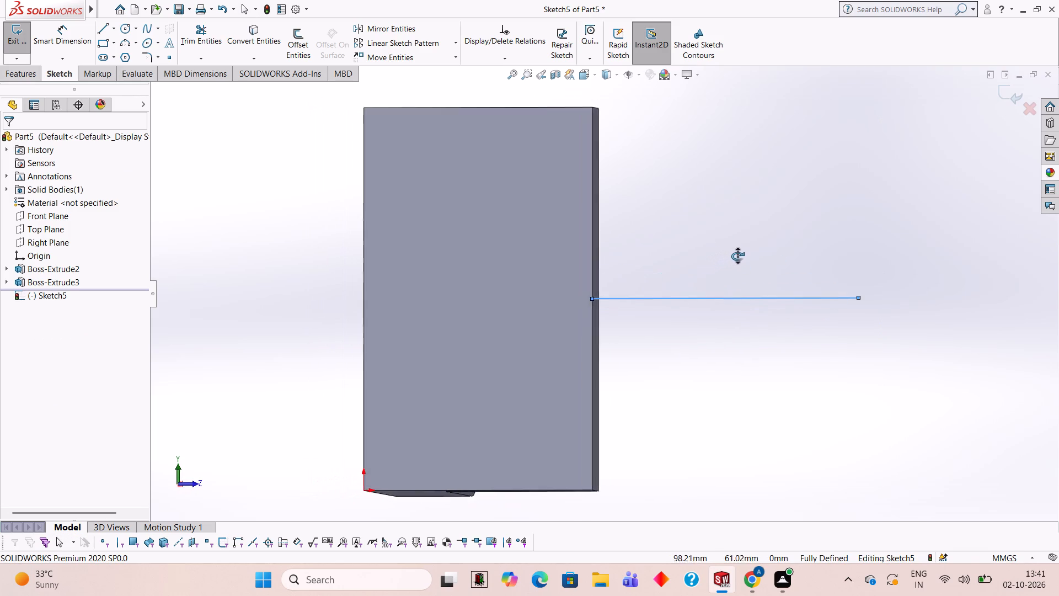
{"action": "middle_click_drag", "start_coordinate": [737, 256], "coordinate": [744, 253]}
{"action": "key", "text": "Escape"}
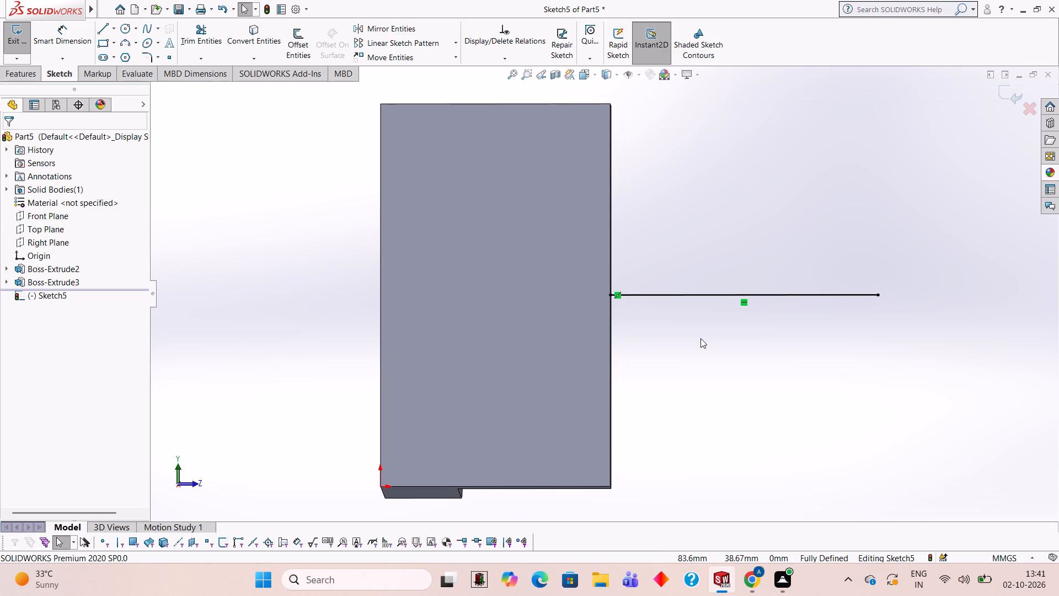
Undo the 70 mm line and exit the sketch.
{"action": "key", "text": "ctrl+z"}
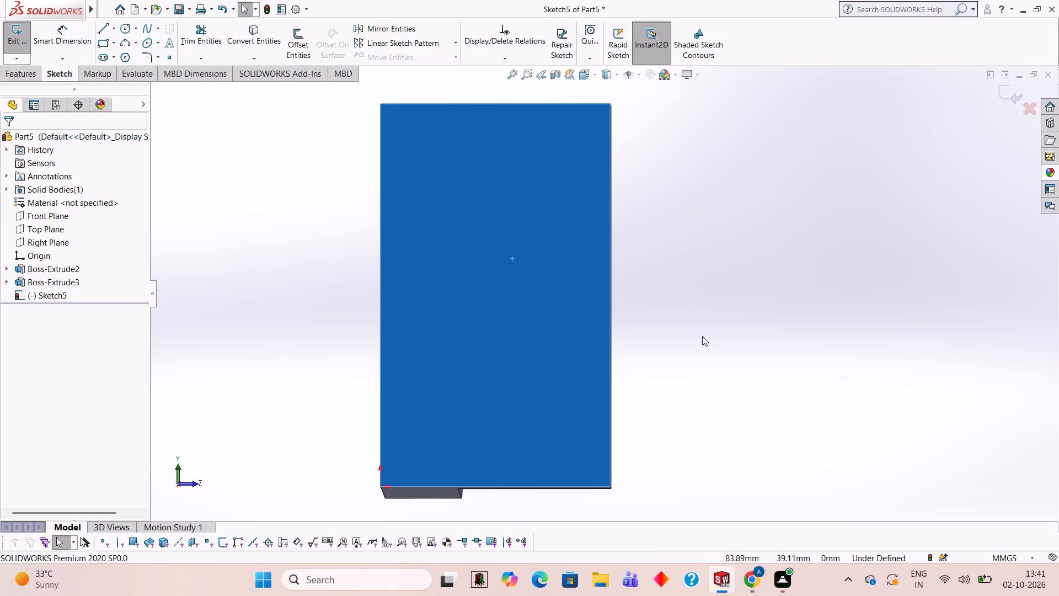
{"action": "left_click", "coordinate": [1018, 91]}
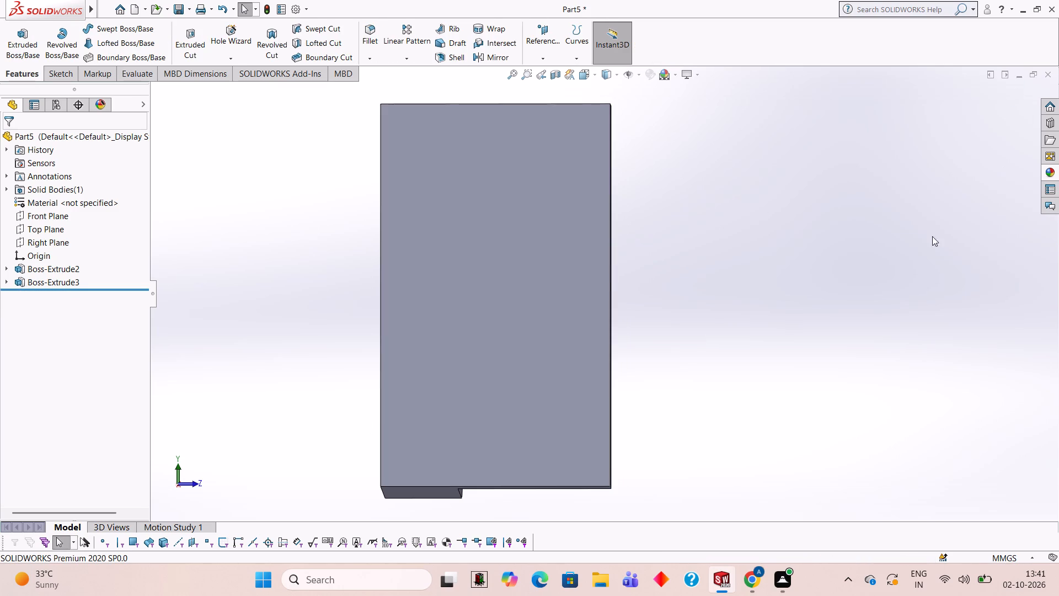
Start a new sketch on the large outer face of the upright wall and view it normal to the sketch.
{"action": "left_click", "coordinate": [522, 260]}
{"action": "left_click", "coordinate": [573, 223]}
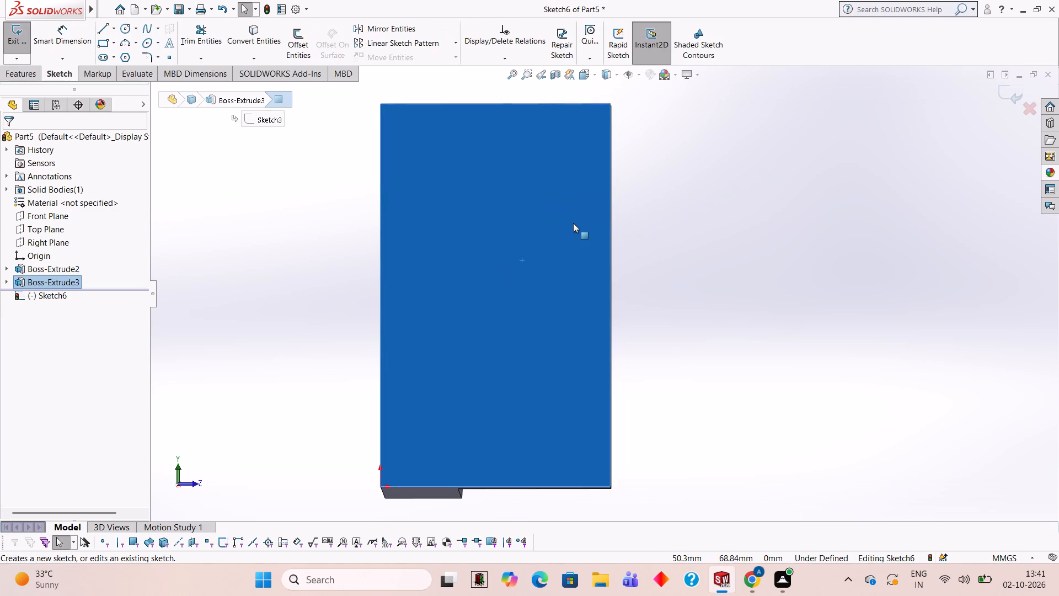
{"action": "key", "text": "ctrl+8"}
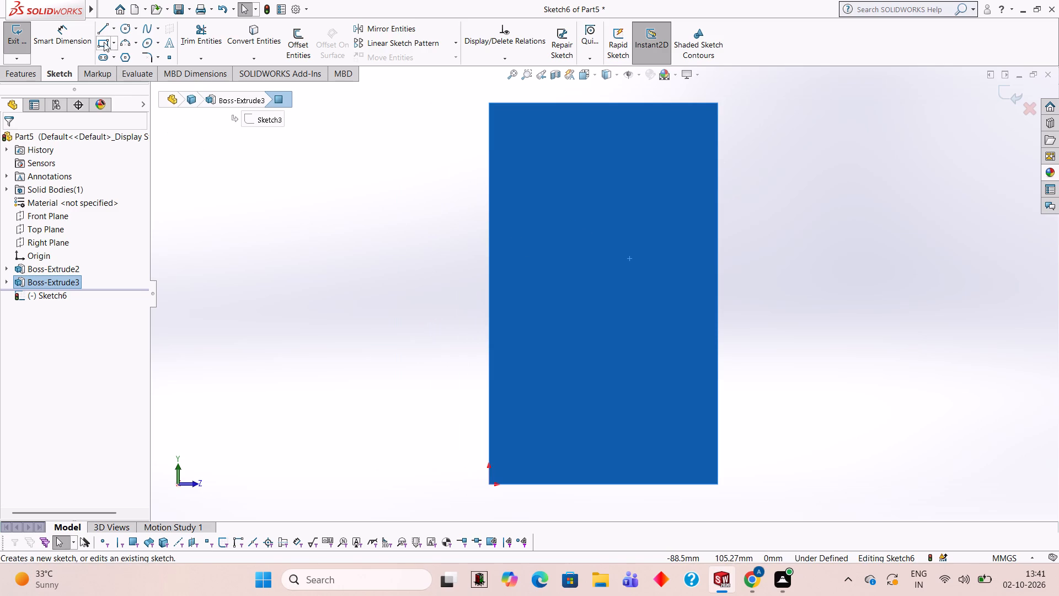
Sketch two connected horizontal lines outward from the midpoint of the wall's long vertical edge, 20 mm and 70 mm long.
{"action": "left_click", "coordinate": [109, 26]}
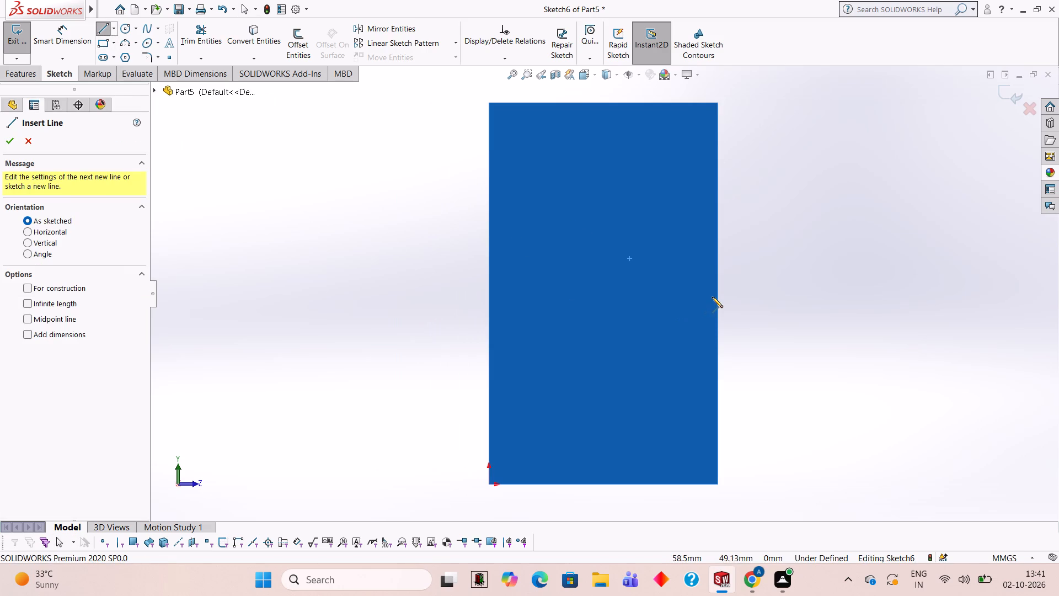
{"action": "left_click", "coordinate": [718, 291]}
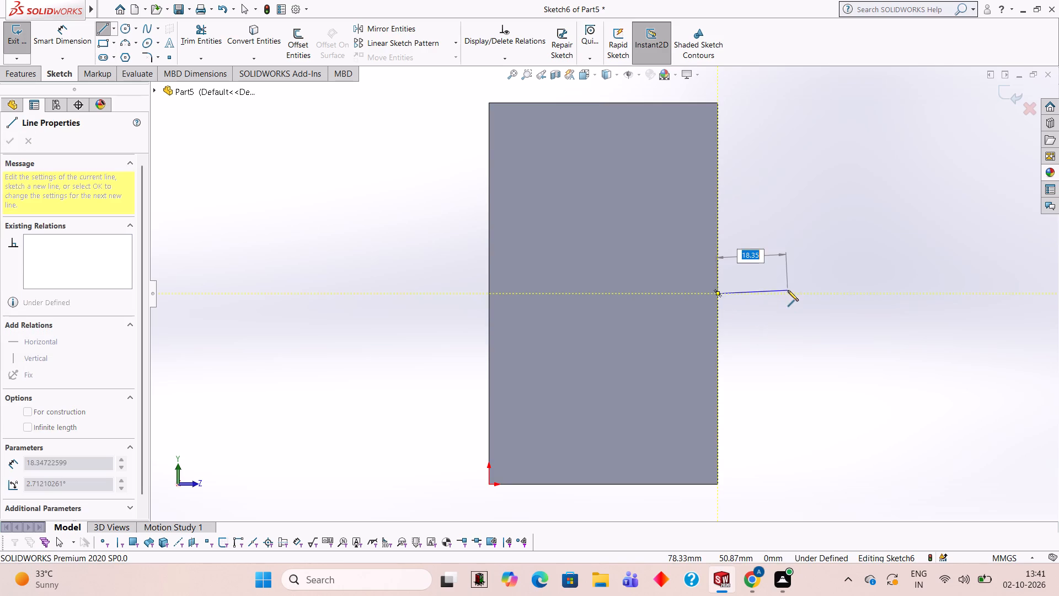
{"action": "type", "text": "20"}
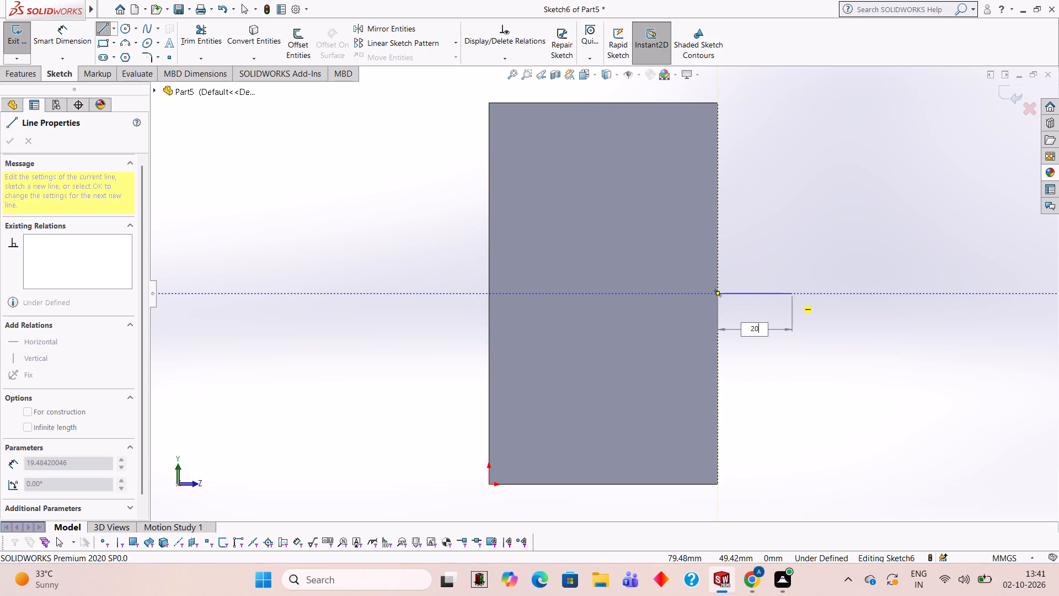
{"action": "key", "text": "Return"}
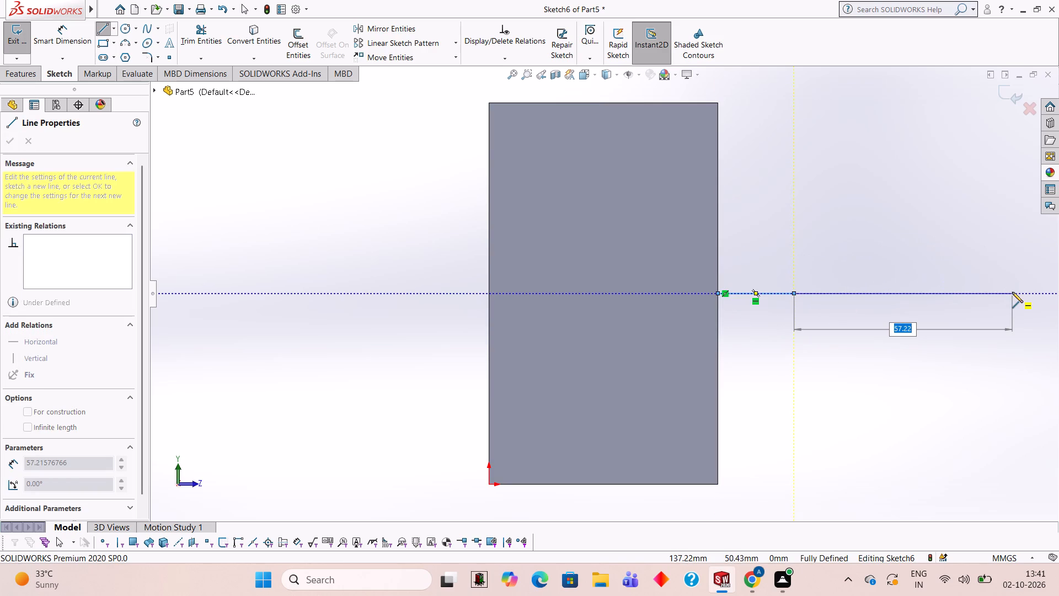
{"action": "type", "text": "70"}
{"action": "key", "text": "Return"}
{"action": "scroll", "coordinate": [980, 294], "scroll_direction": "up", "scroll_amount": 3}
{"action": "scroll", "coordinate": [982, 306], "scroll_direction": "down", "scroll_amount": 2}
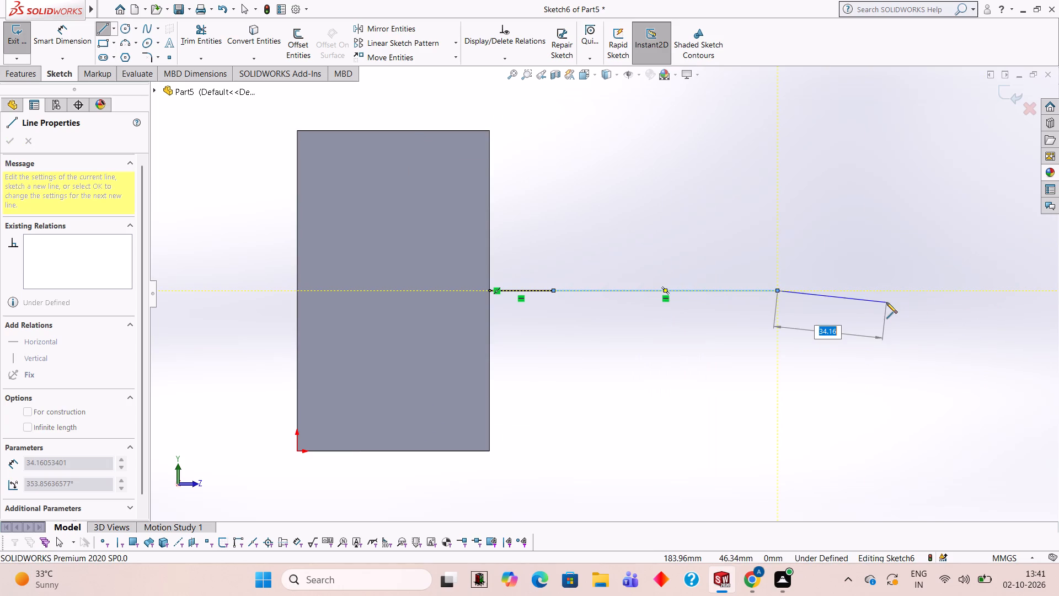
{"action": "key", "text": "Escape"}
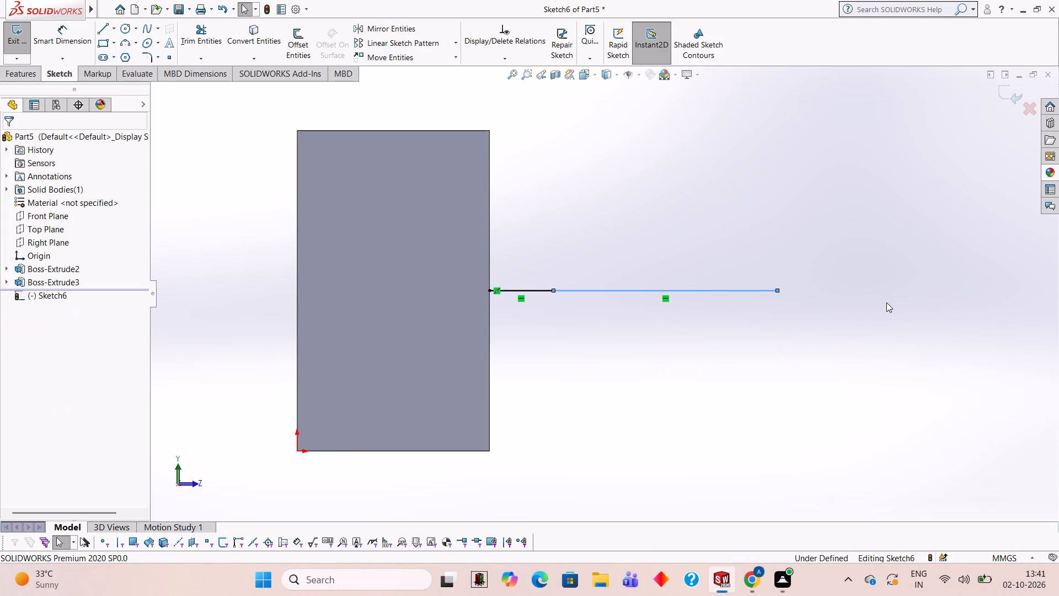
Sketch a circle of 12 mm radius centred where the 20 mm and 70 mm lines meet.
{"action": "left_click", "coordinate": [129, 23]}
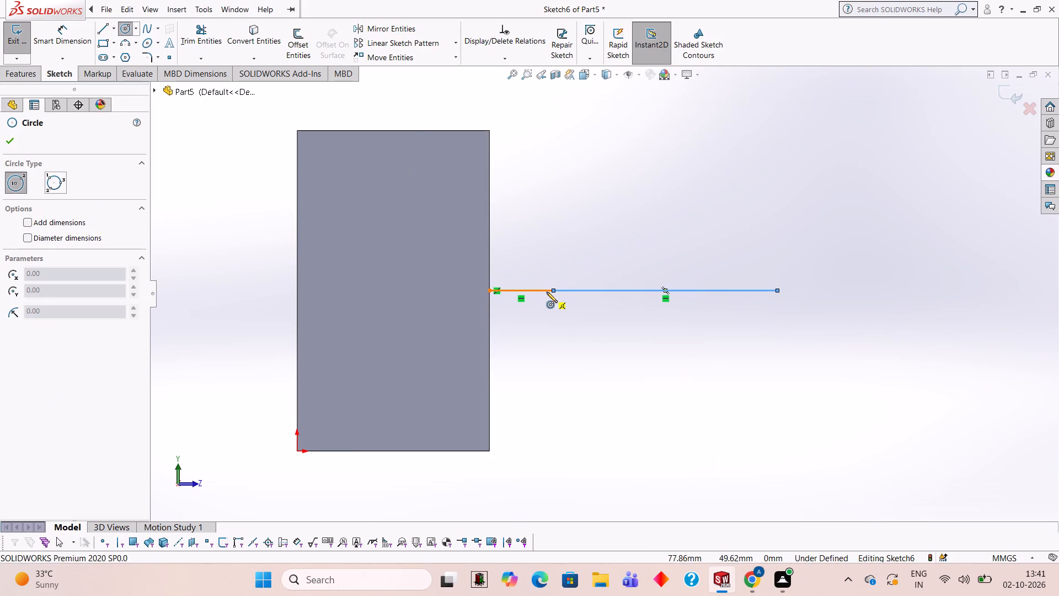
{"action": "left_click", "coordinate": [552, 289]}
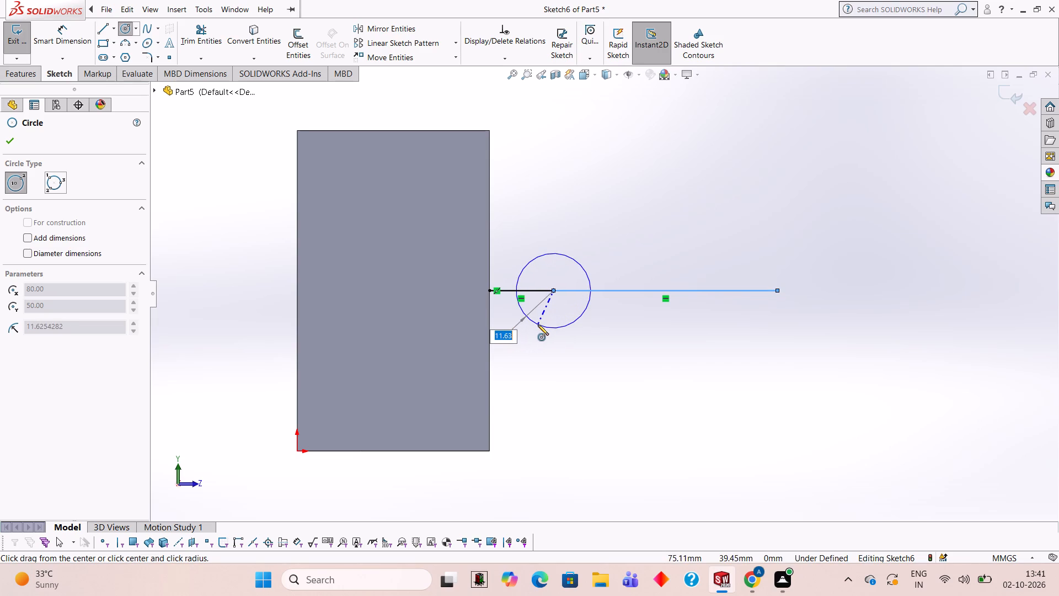
{"action": "type", "text": "12"}
{"action": "key", "text": "Return"}
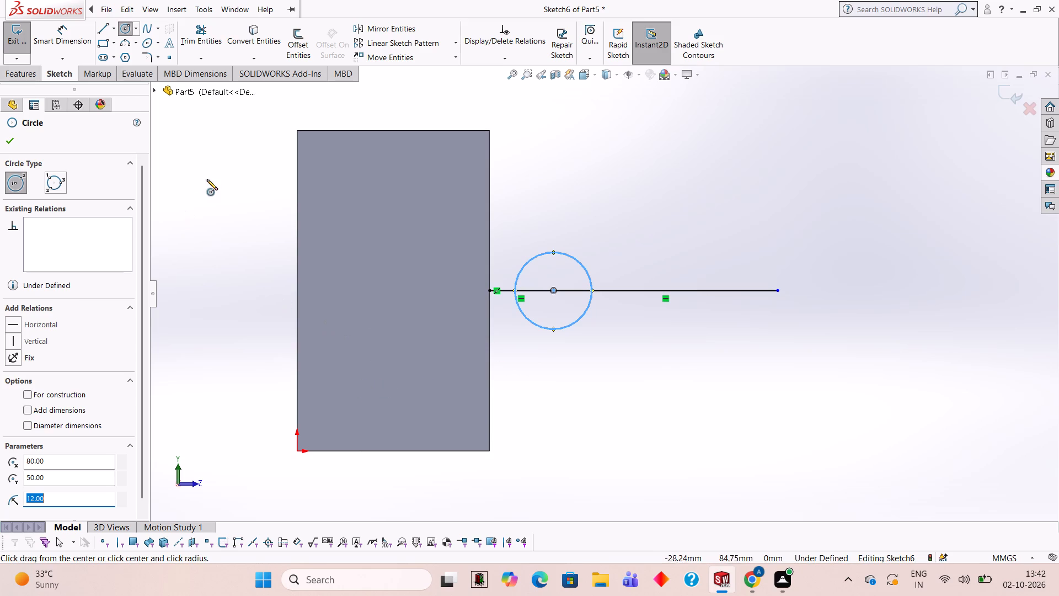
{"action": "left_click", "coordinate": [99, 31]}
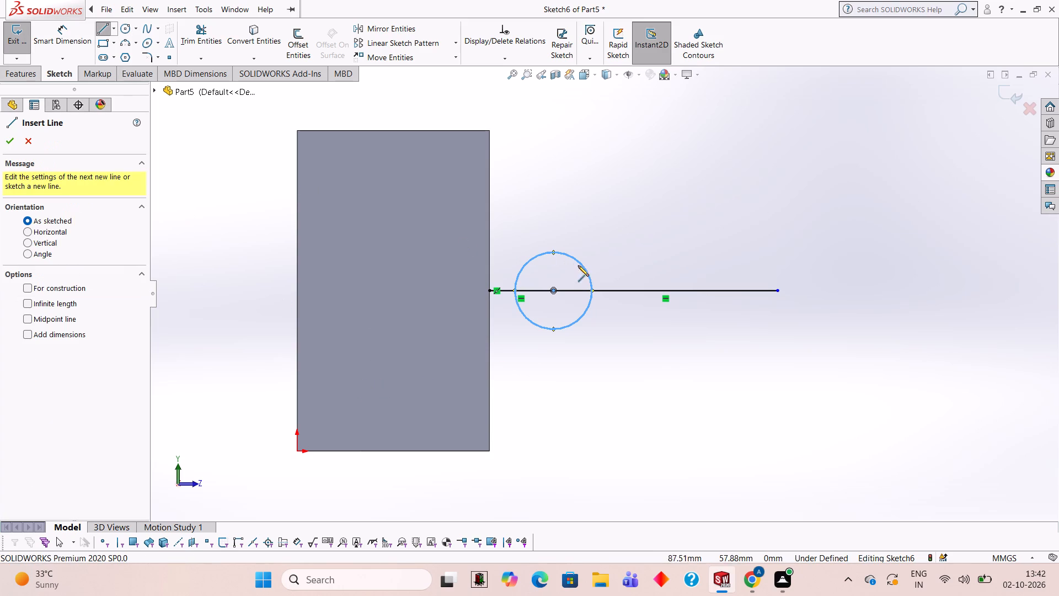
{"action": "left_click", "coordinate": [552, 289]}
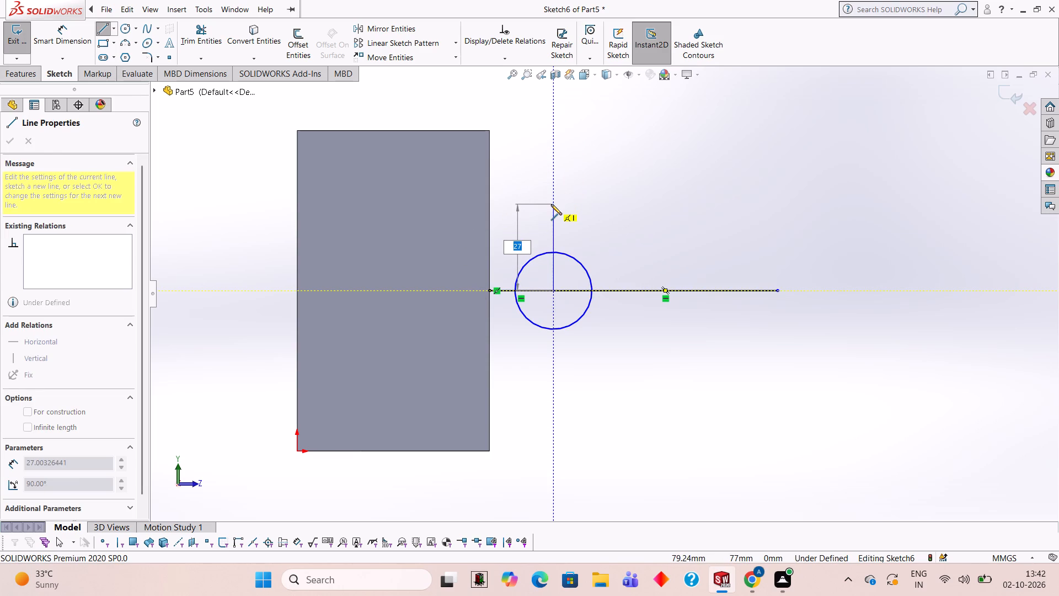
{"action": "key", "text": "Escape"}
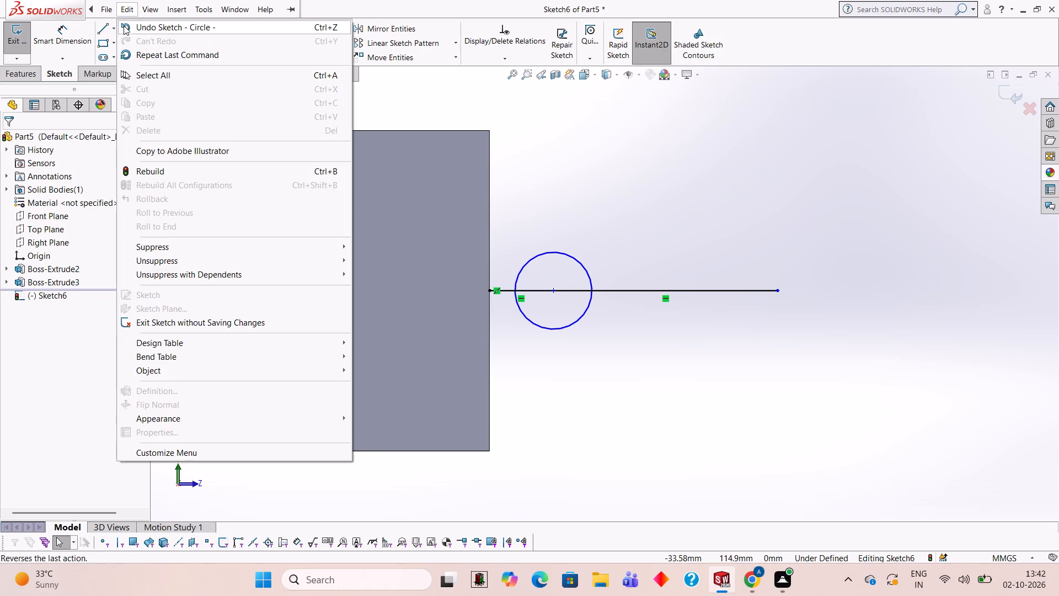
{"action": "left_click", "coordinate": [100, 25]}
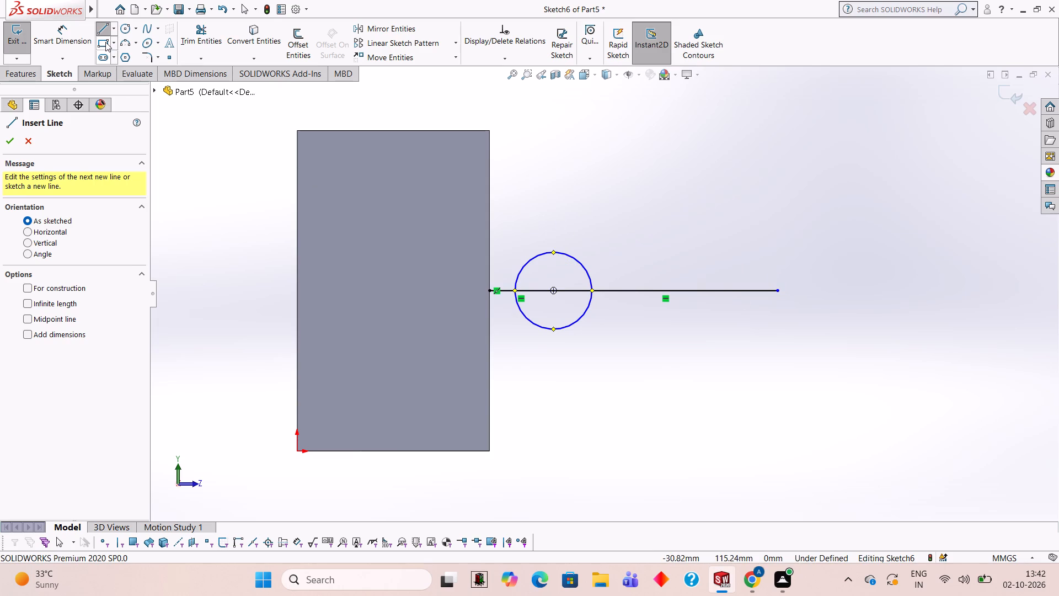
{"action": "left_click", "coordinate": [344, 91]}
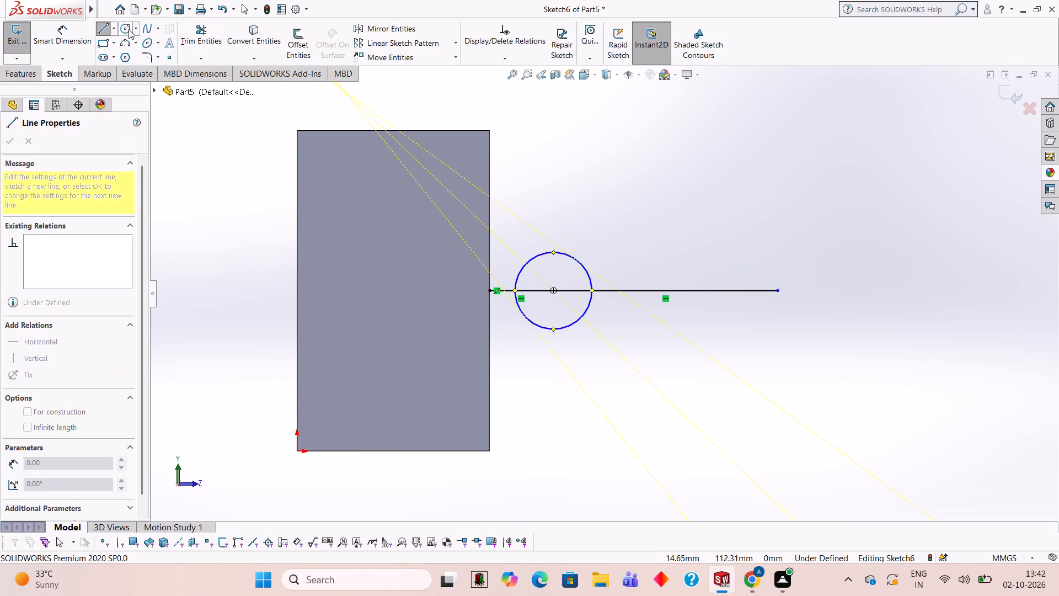
Sketch a circle of 12 mm radius centred on the outer end of the 70 mm line.
{"action": "left_click", "coordinate": [129, 29]}
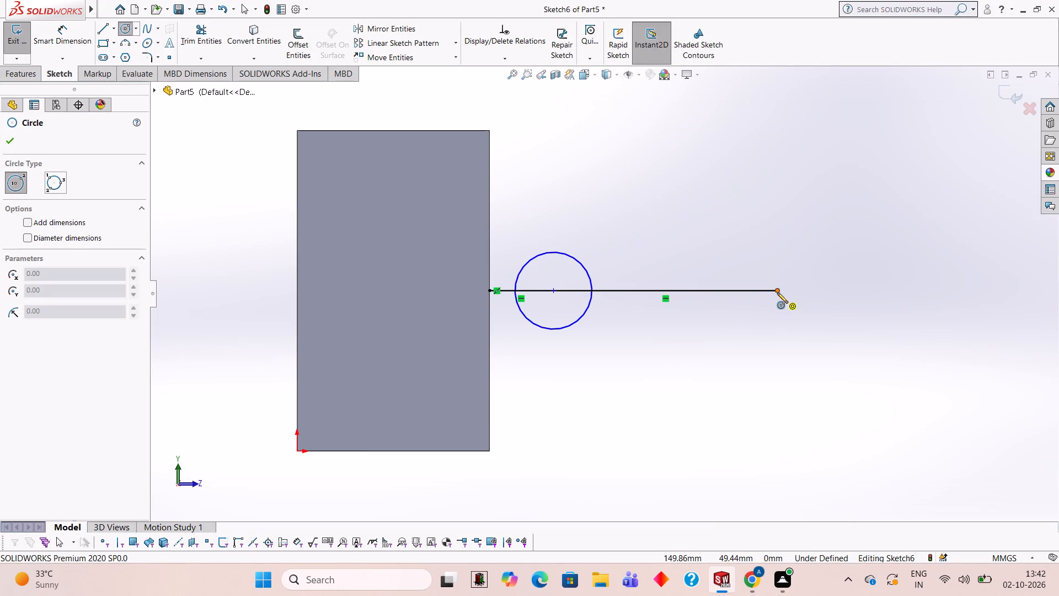
{"action": "left_click", "coordinate": [777, 291]}
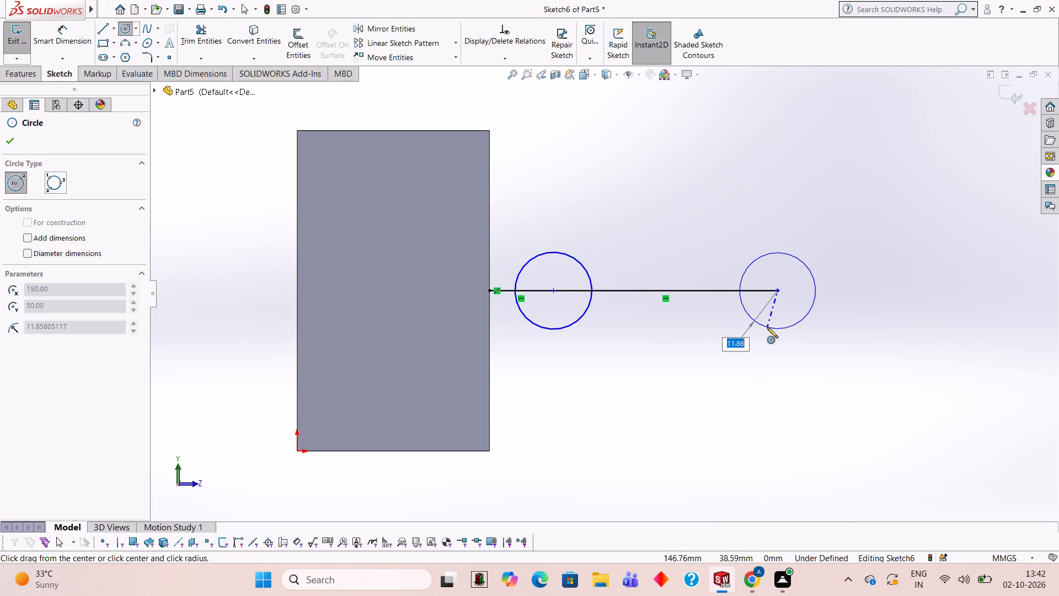
{"action": "type", "text": "12"}
{"action": "key", "text": "Return"}
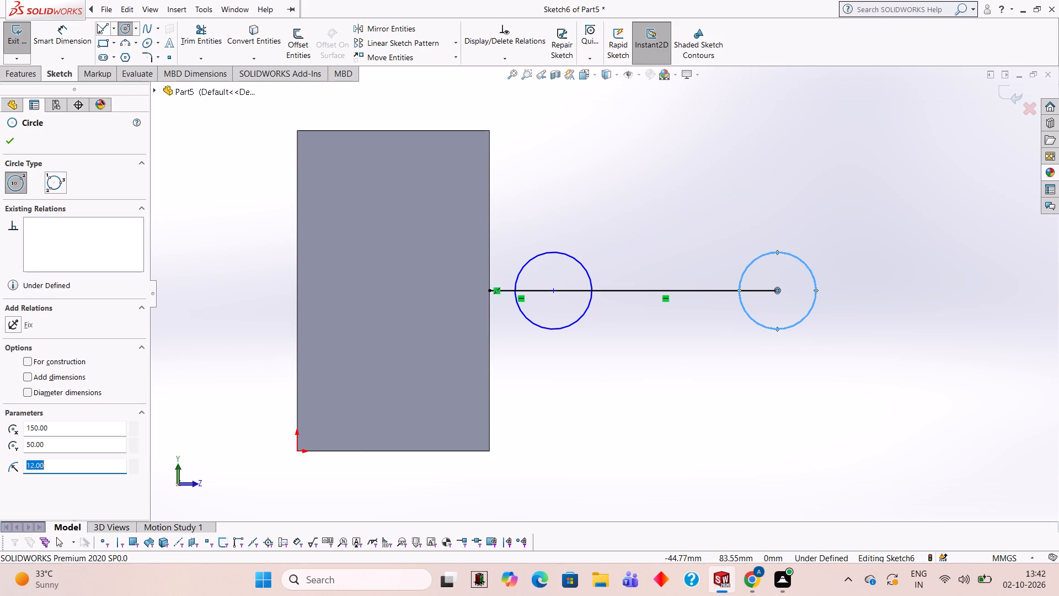
Sketch connected lines joining the circles' top points, crossing the outer circle's vertical diameter, and returning to the inner circle's bottom point.
{"action": "left_click", "coordinate": [99, 27]}
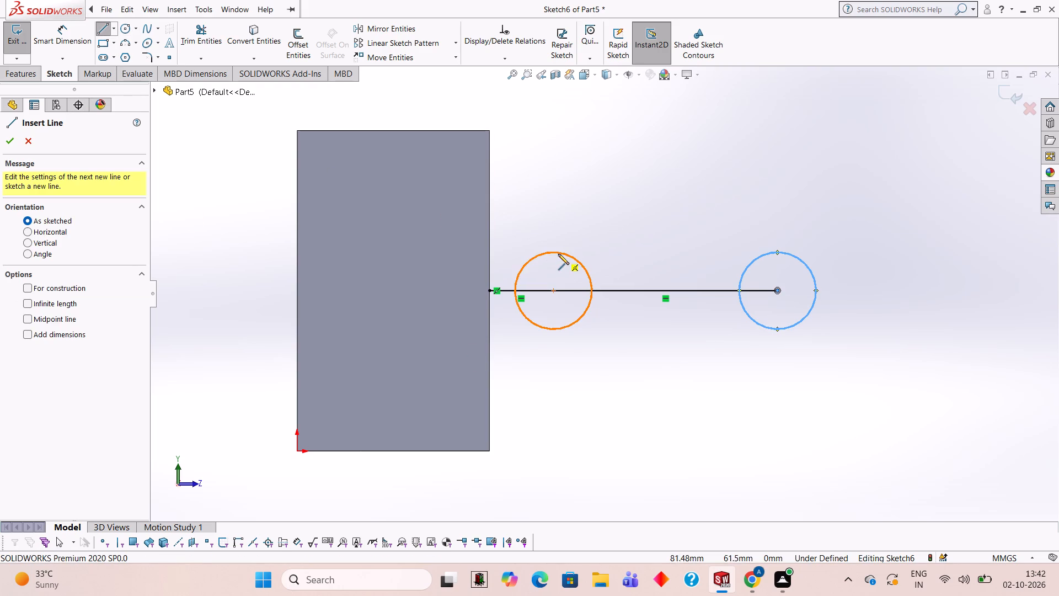
{"action": "left_click", "coordinate": [553, 251]}
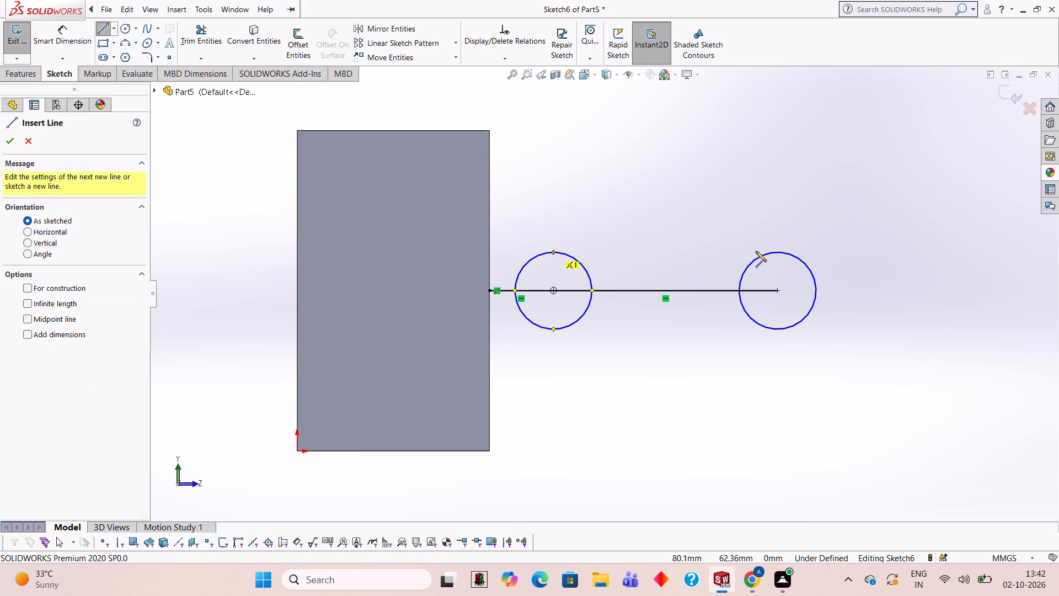
{"action": "left_click", "coordinate": [778, 252]}
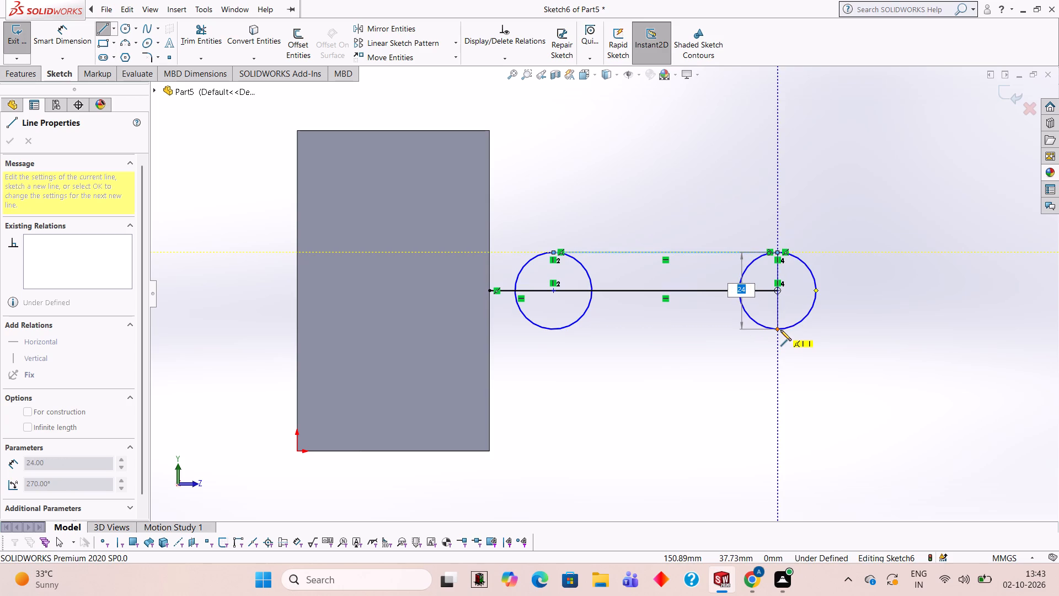
{"action": "left_click", "coordinate": [780, 330]}
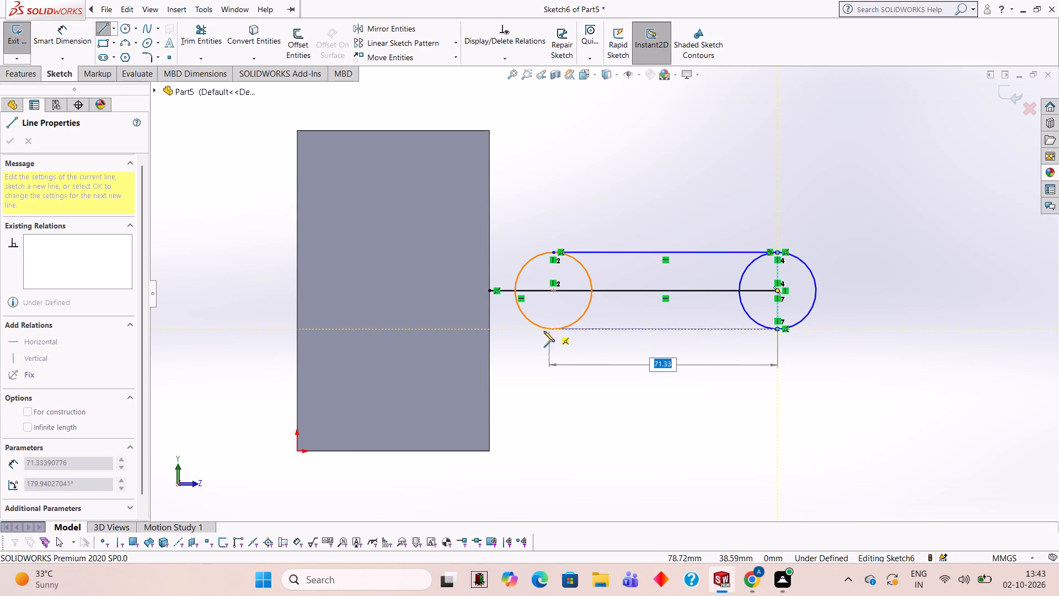
{"action": "left_click", "coordinate": [555, 329]}
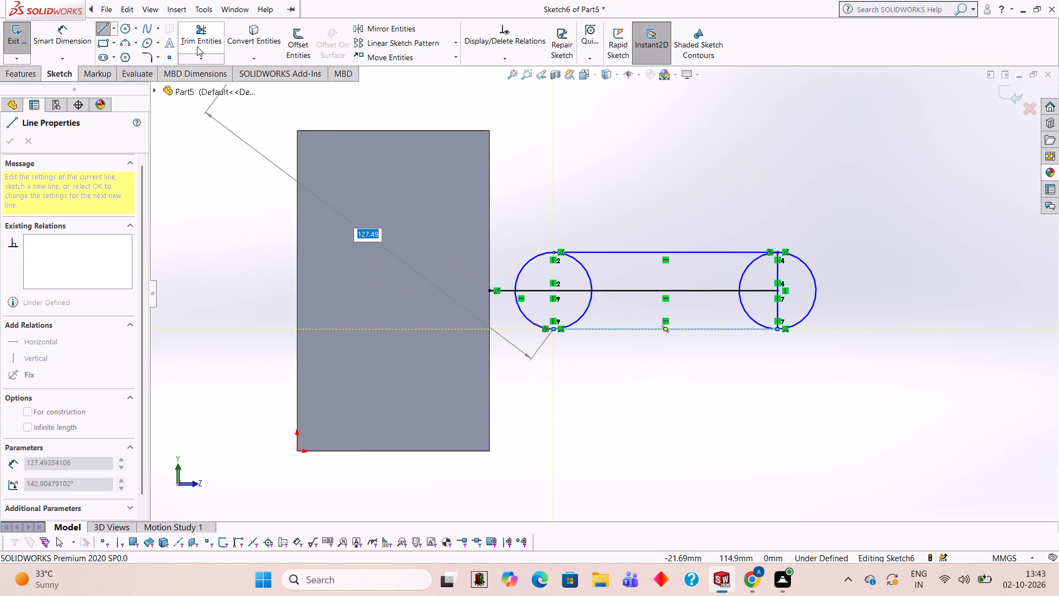
Trim the circles' inner halves, the horizontal centre lines and the vertical diameter line to form a closed slot outline.
{"action": "left_click", "coordinate": [197, 46]}
{"action": "left_click", "coordinate": [587, 275]}
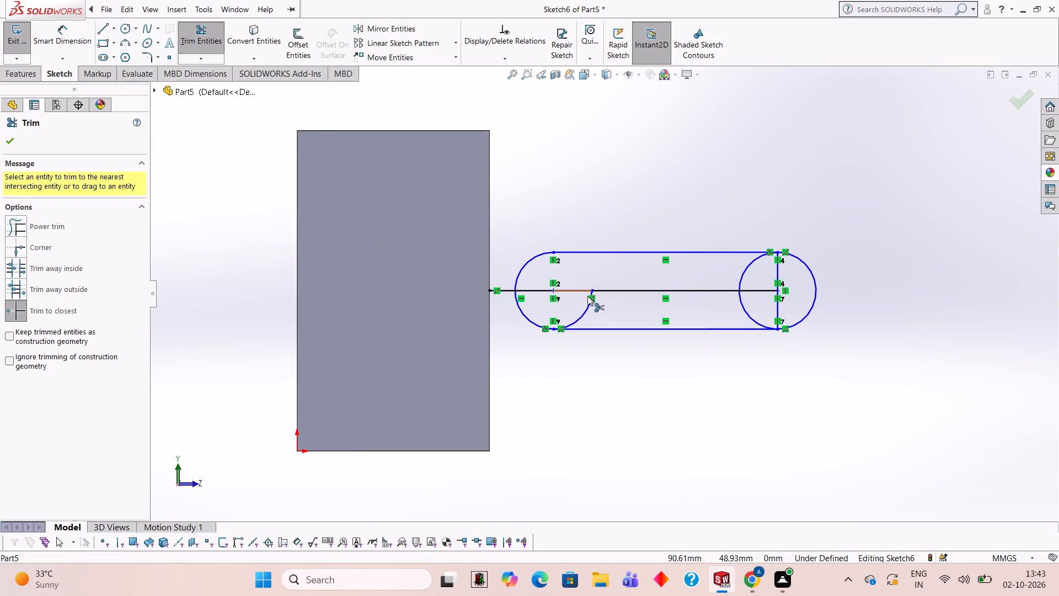
{"action": "left_click", "coordinate": [587, 304]}
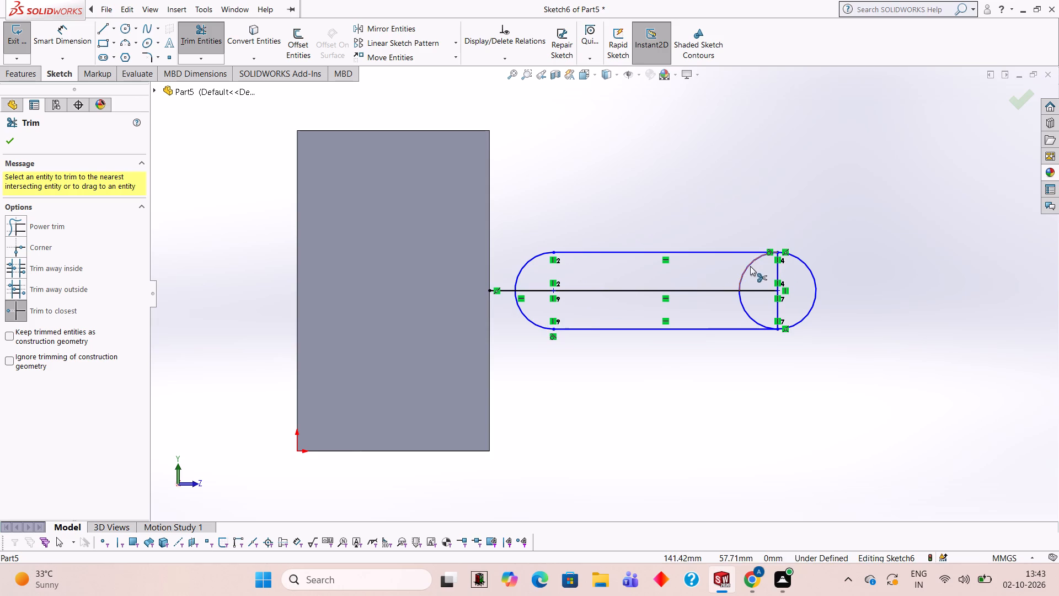
{"action": "left_click", "coordinate": [750, 266]}
{"action": "left_click", "coordinate": [743, 310]}
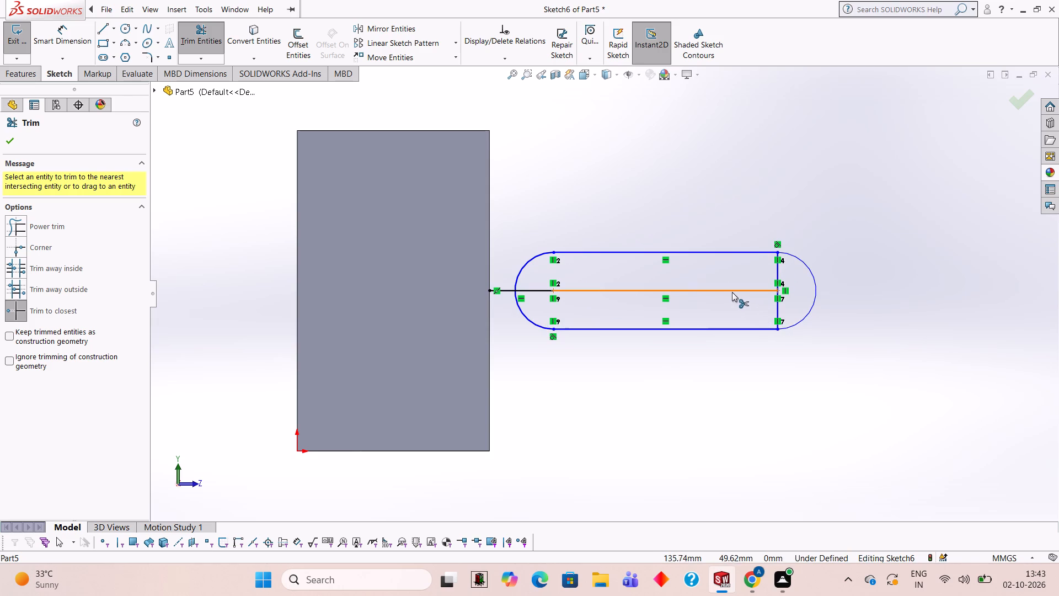
{"action": "left_click", "coordinate": [732, 292]}
{"action": "left_click", "coordinate": [777, 274]}
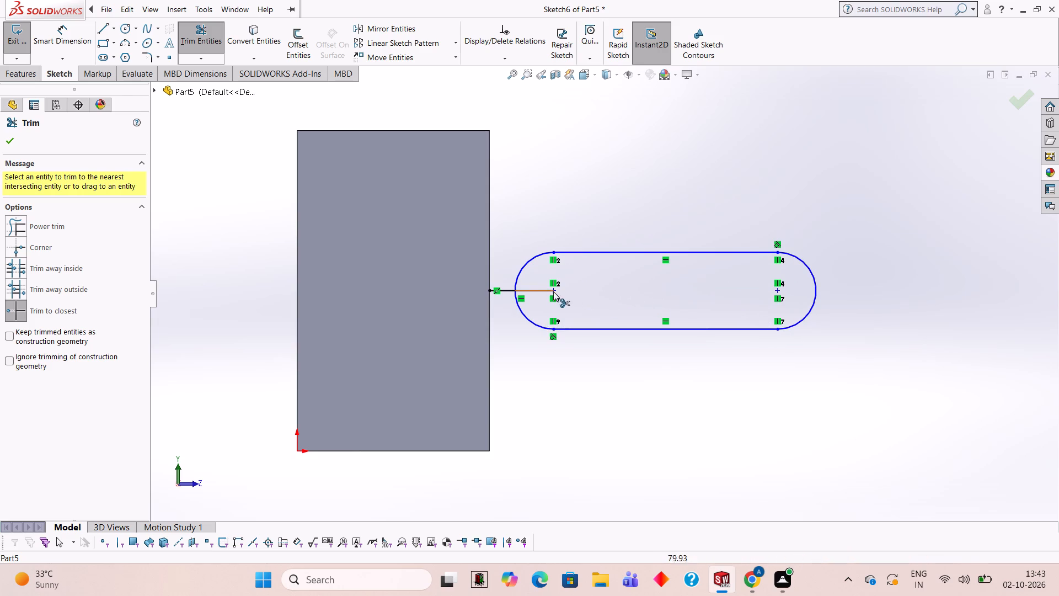
{"action": "left_click", "coordinate": [537, 288]}
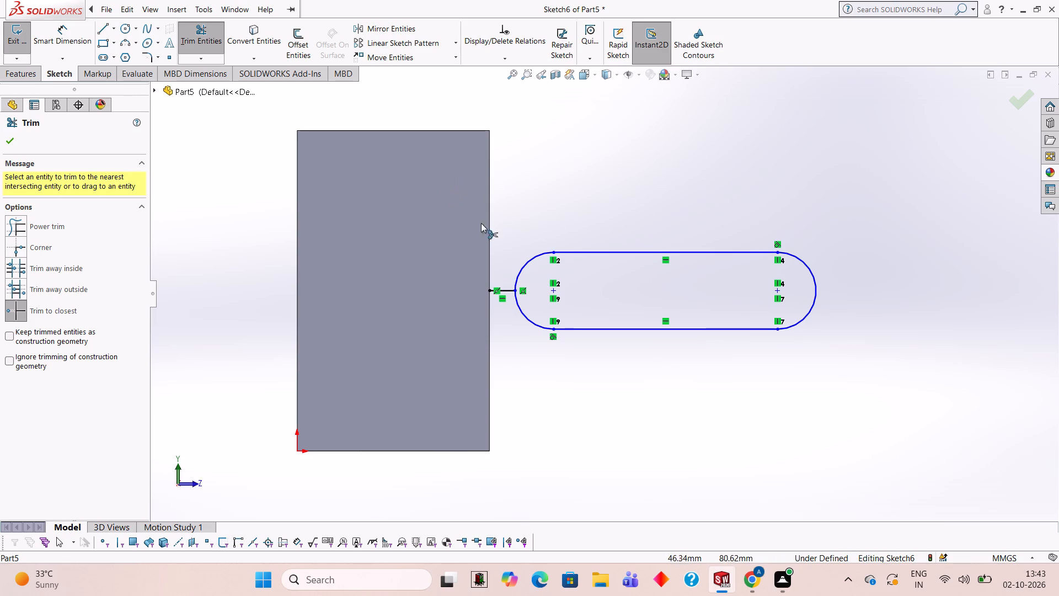
{"action": "left_click", "coordinate": [504, 292]}
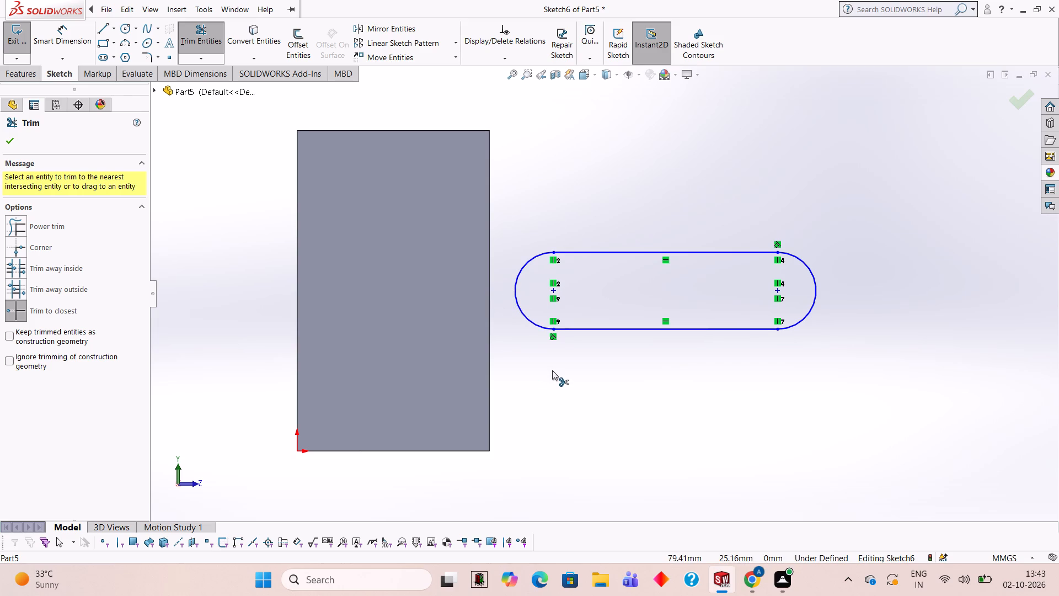
Sketch a circle of 30 mm radius centred on the slot's outer arc centre.
{"action": "left_click", "coordinate": [121, 35]}
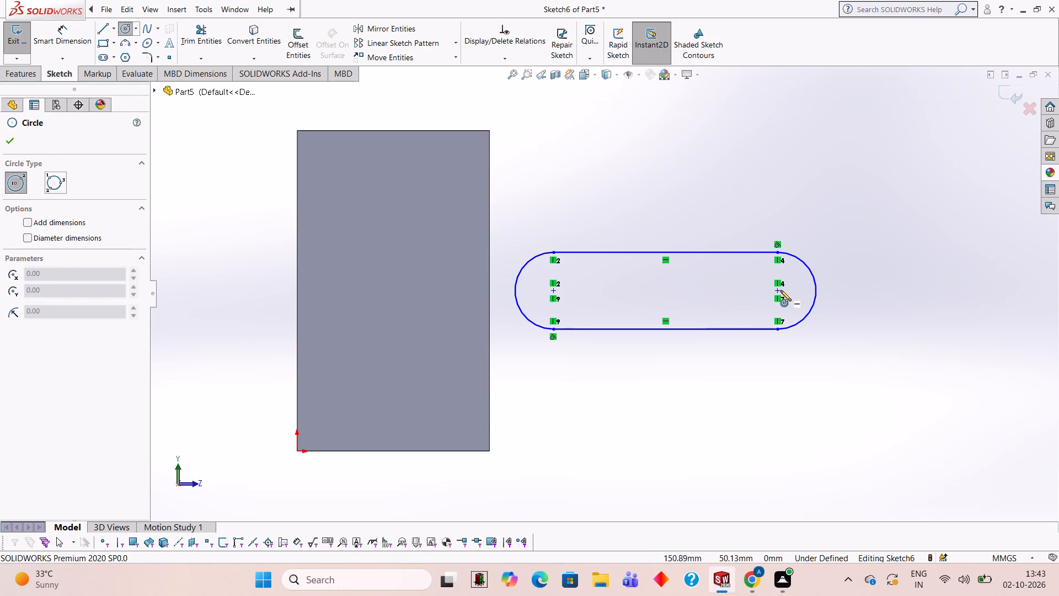
{"action": "left_click", "coordinate": [777, 291]}
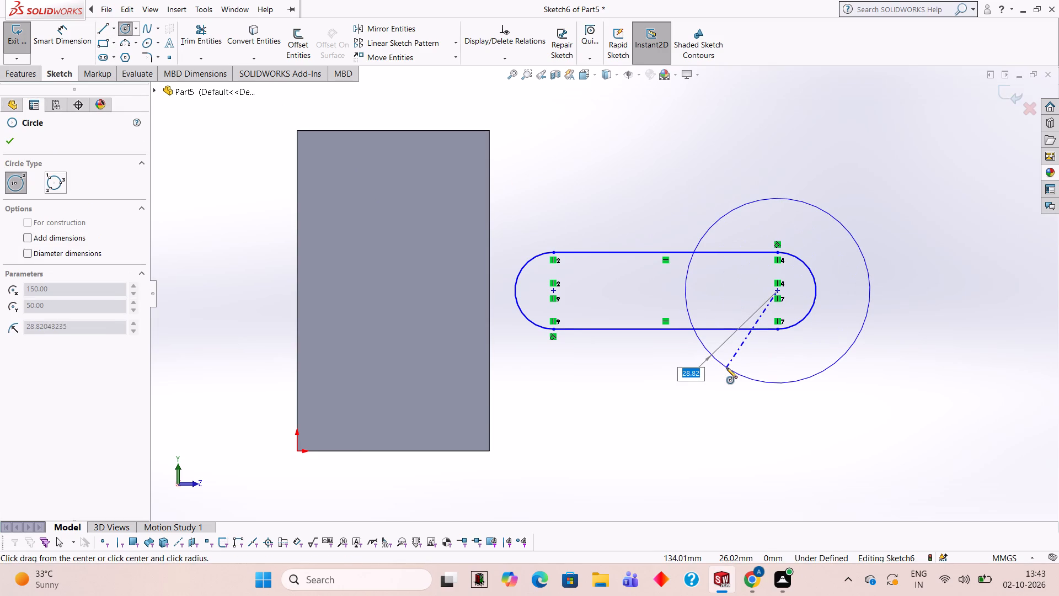
{"action": "type", "text": "30"}
{"action": "key", "text": "Return"}
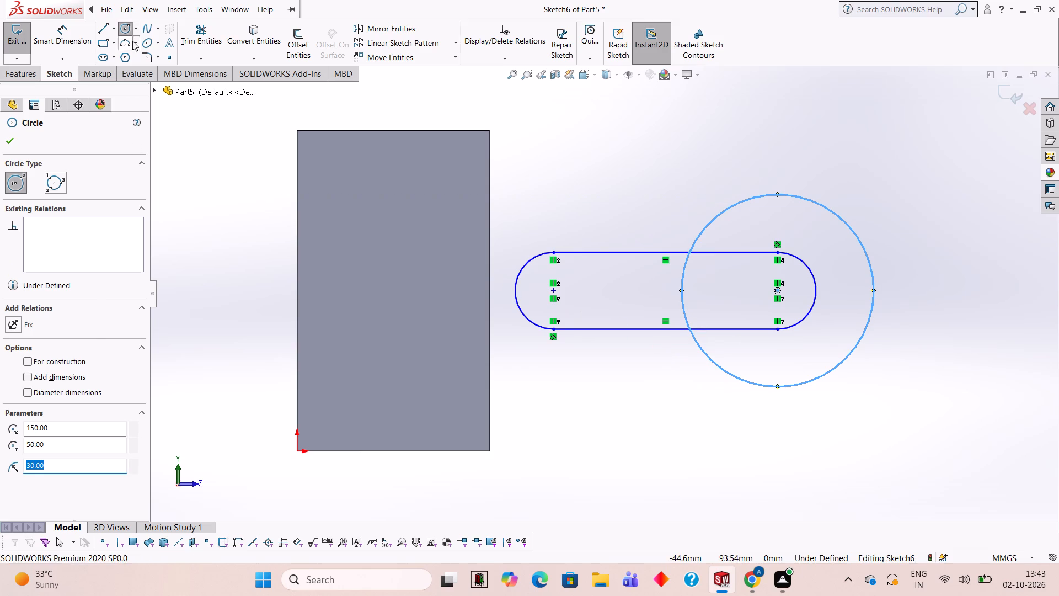
{"action": "left_click", "coordinate": [309, 102]}
Sketch a 70 mm horizontal line from the large circle's top point toward the wall, continuing with a 20 mm radius tangent arc to the wall's upper corner.
{"action": "left_click", "coordinate": [104, 24]}
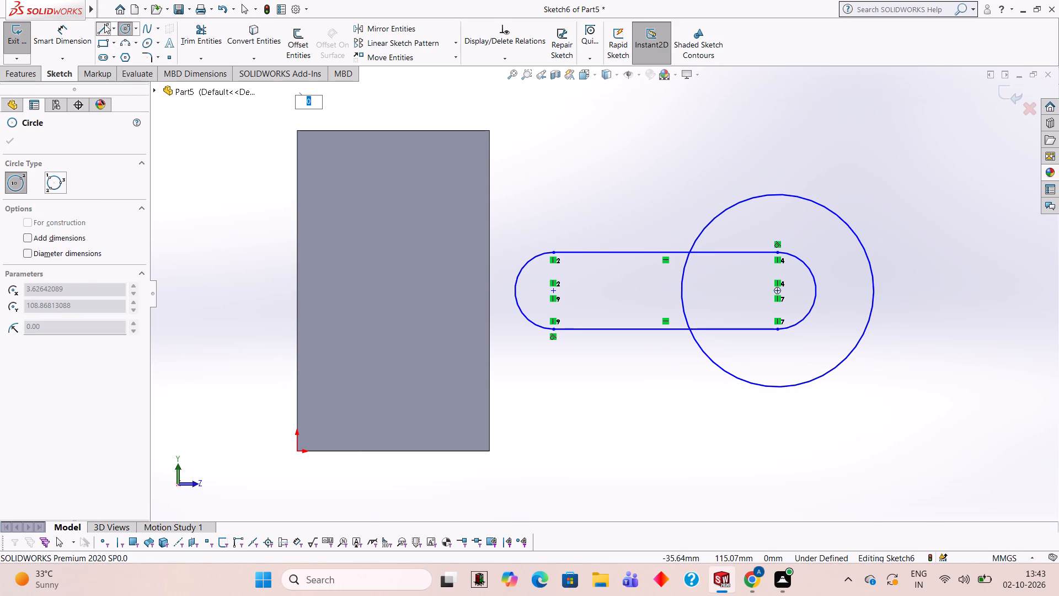
{"action": "left_click", "coordinate": [777, 193]}
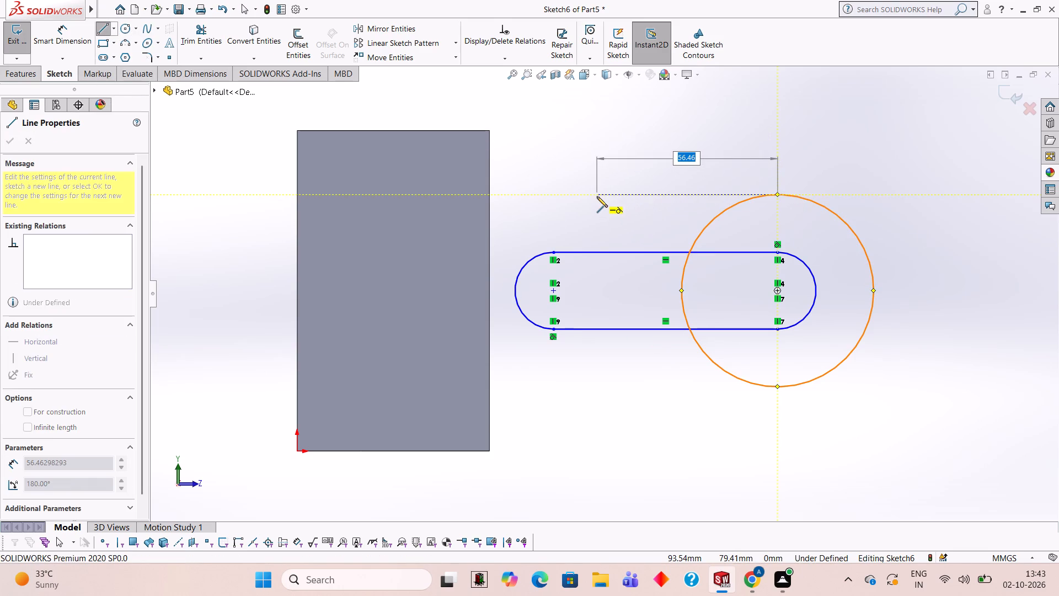
{"action": "type", "text": "70"}
{"action": "key", "text": "Return"}
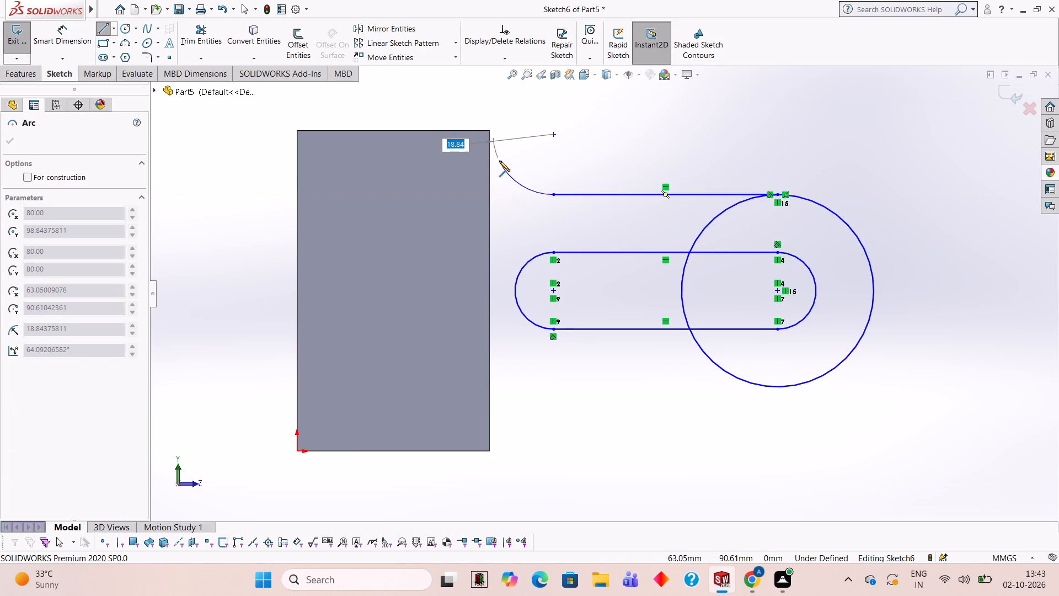
{"action": "left_click", "coordinate": [489, 131]}
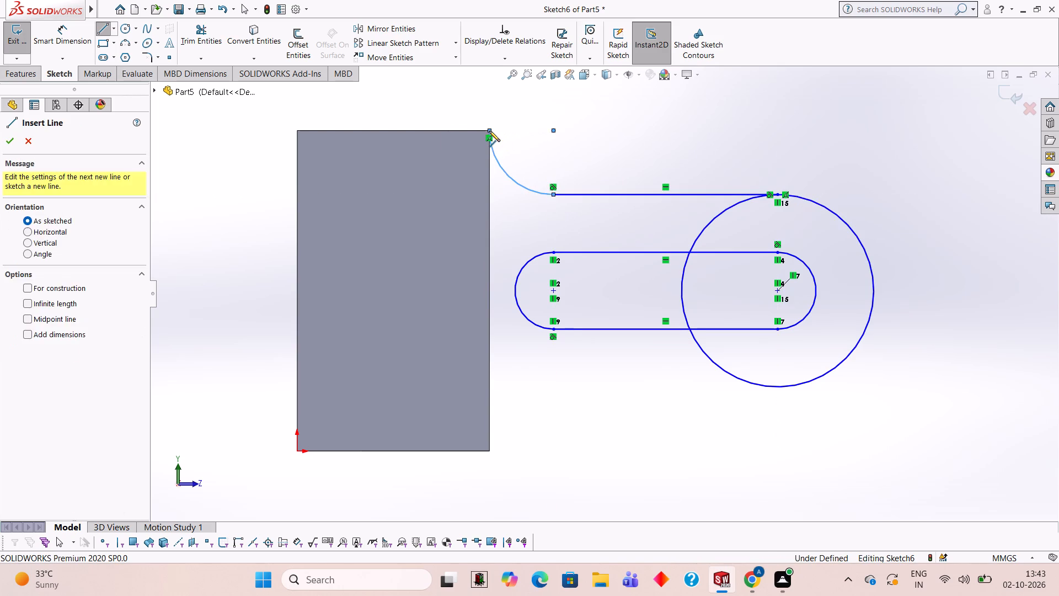
{"action": "key", "text": "Escape"}
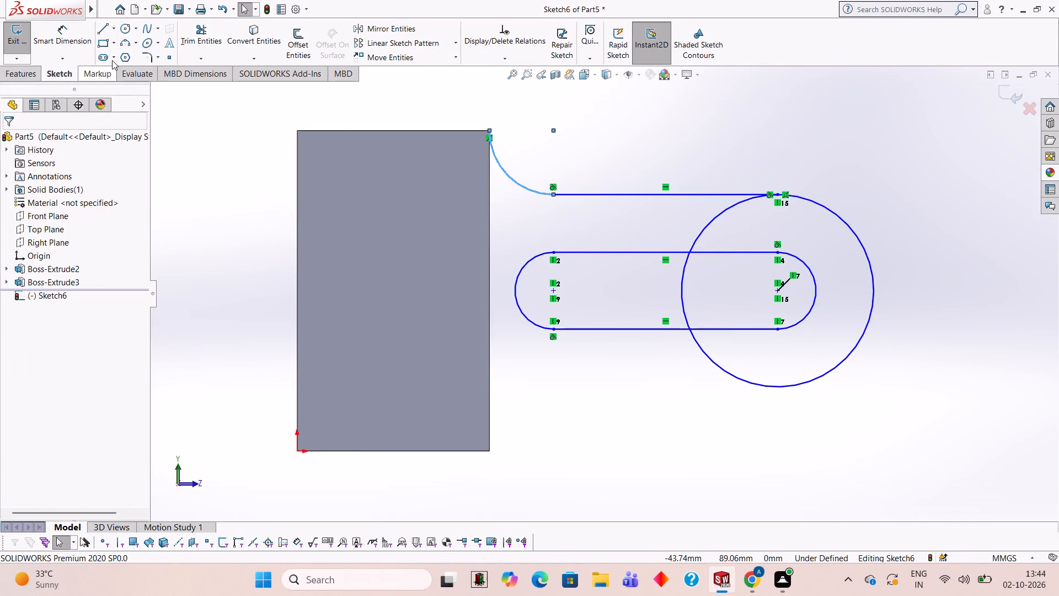
Sketch a 70 mm horizontal line from the large circle's bottom point toward the wall, continuing with a 20 mm radius tangent arc to the wall's lower corner.
{"action": "left_click", "coordinate": [103, 23]}
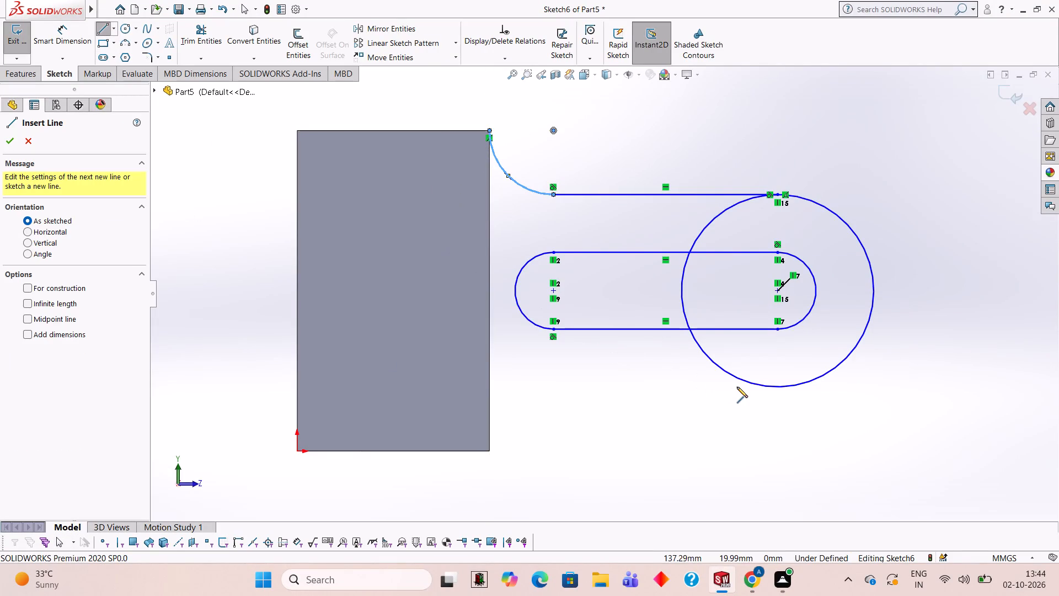
{"action": "left_click", "coordinate": [778, 387]}
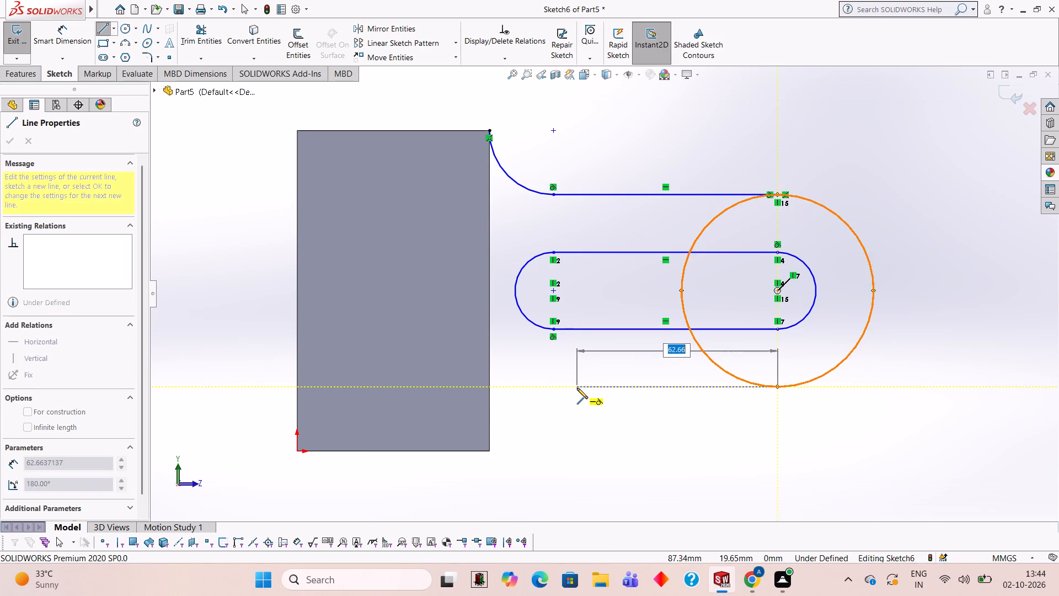
{"action": "type", "text": "70"}
{"action": "key", "text": "Return"}
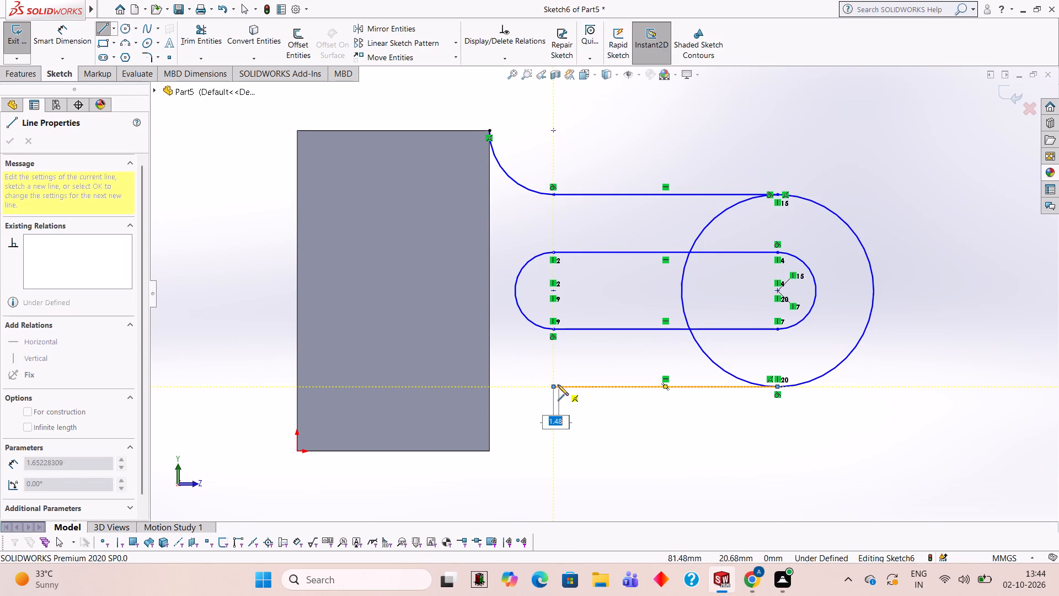
{"action": "left_click", "coordinate": [489, 453]}
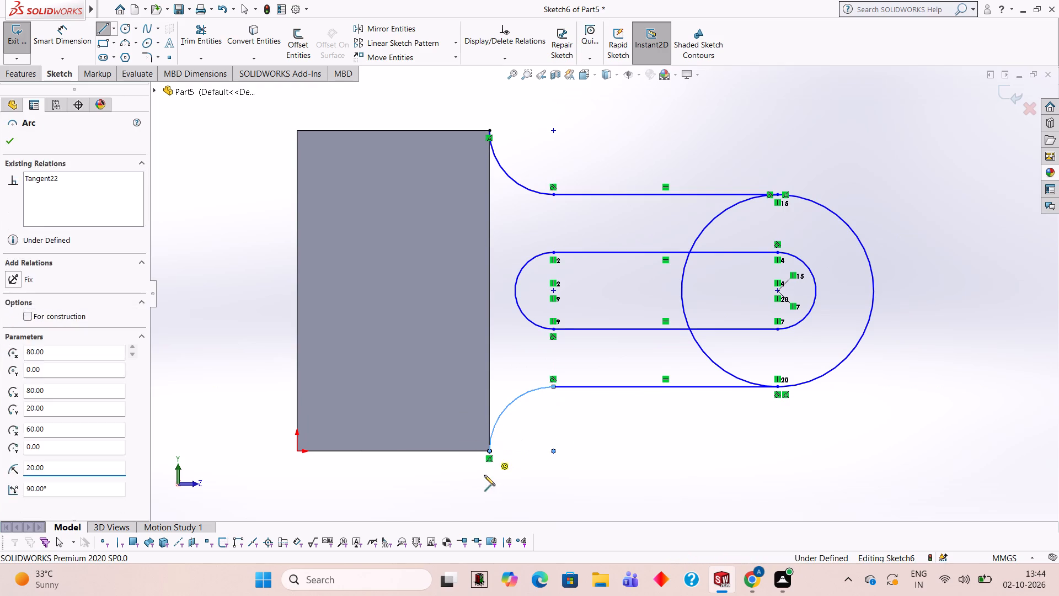
{"action": "key", "text": "Escape"}
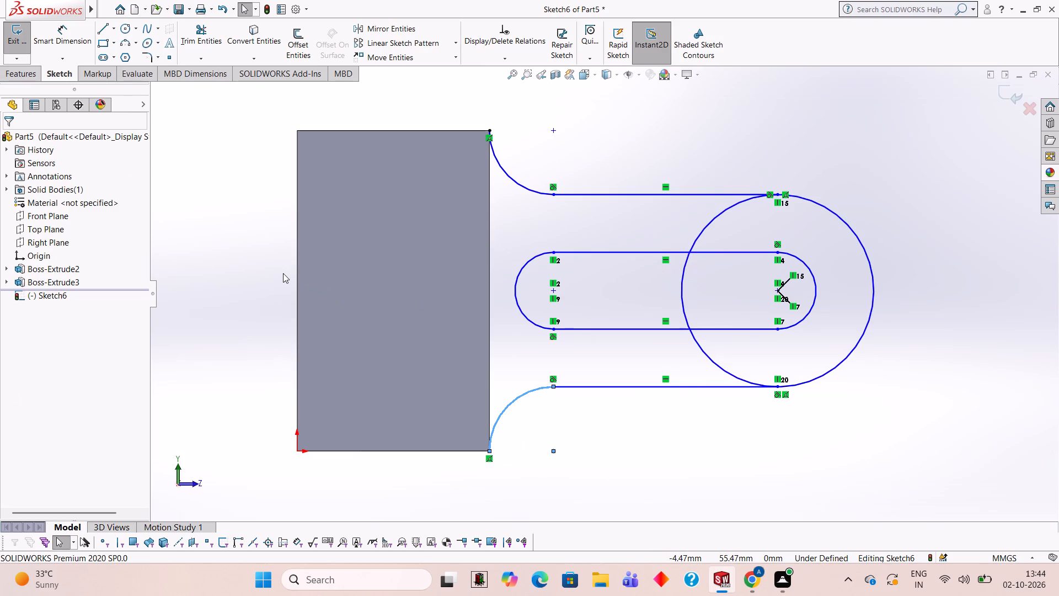
Close the outer profile with a 100 mm vertical line along the wall's edge between the two arc ends.
{"action": "left_click", "coordinate": [103, 33]}
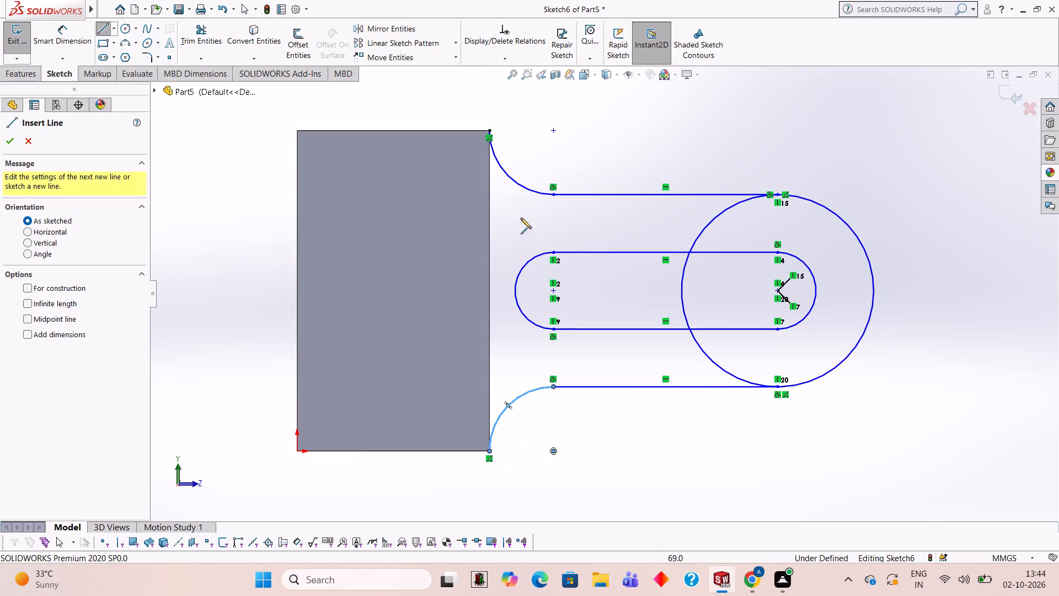
{"action": "left_click", "coordinate": [489, 131]}
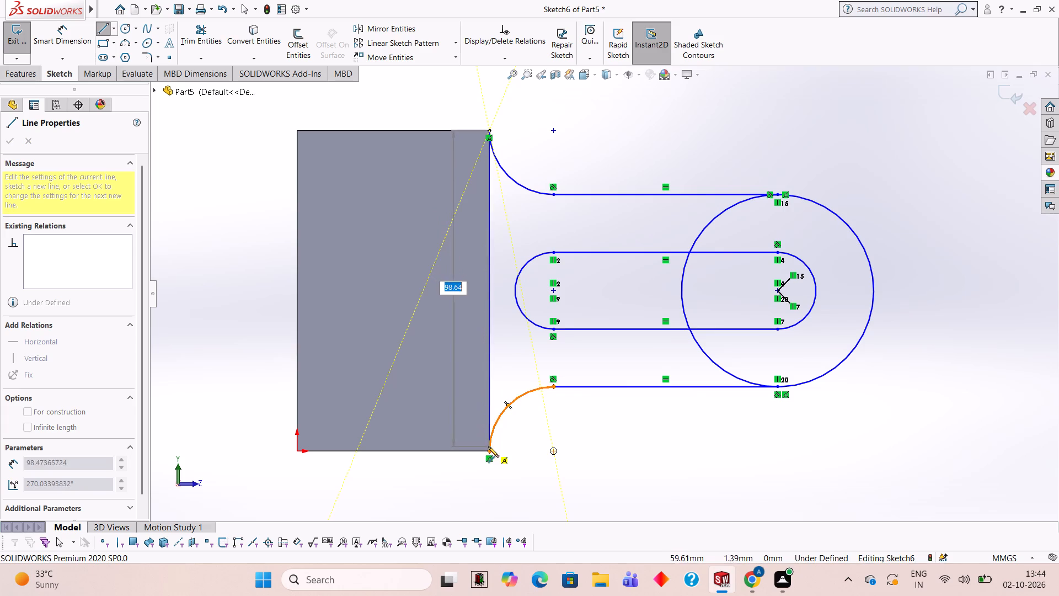
{"action": "left_click", "coordinate": [489, 450]}
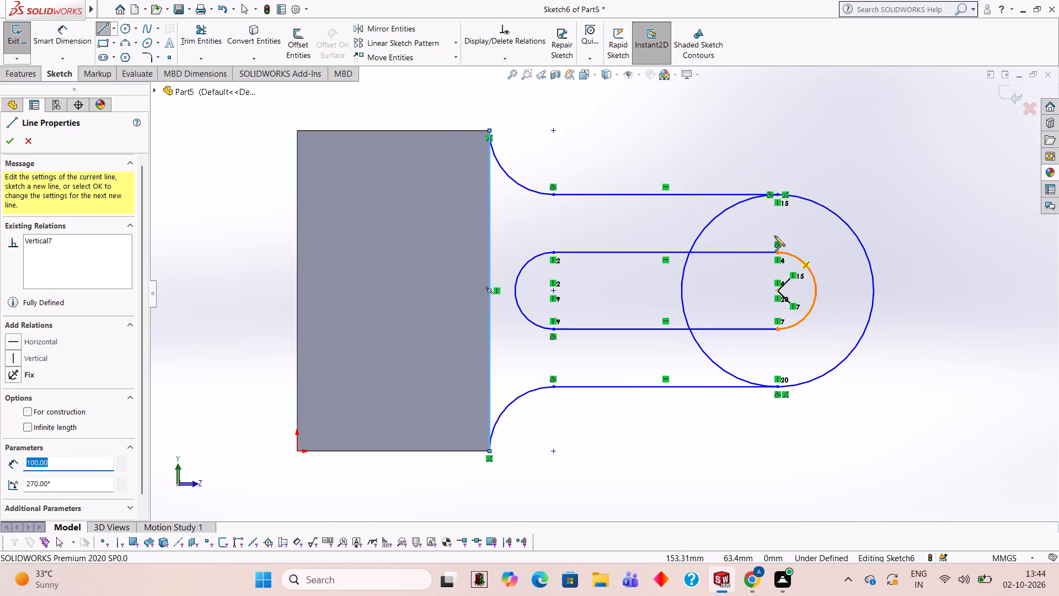
Trim away the inner half of the 30 mm radius circle between the two outer horizontal lines.
{"action": "left_click", "coordinate": [195, 44]}
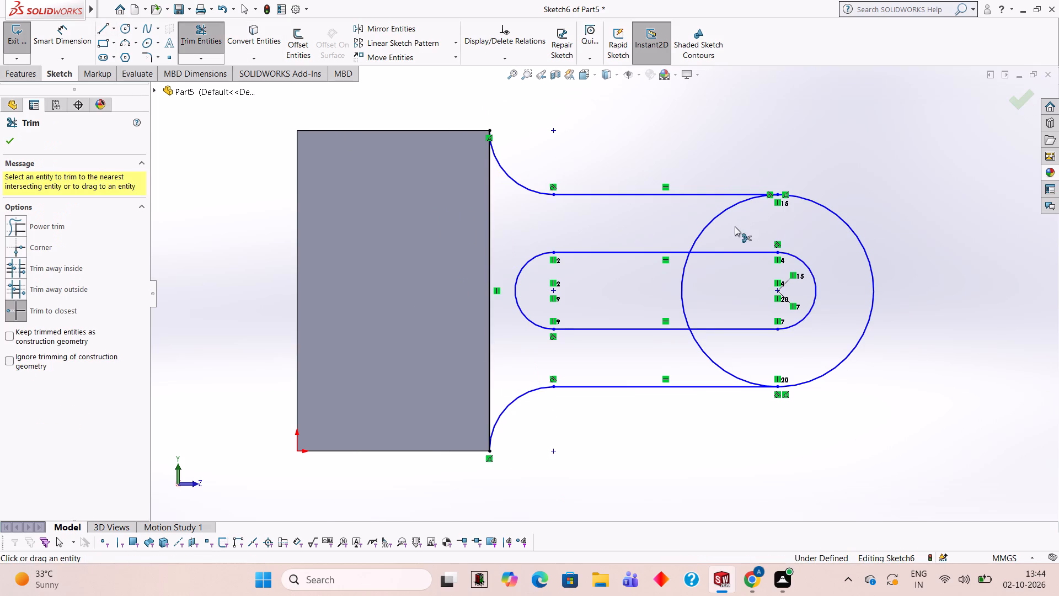
{"action": "left_click", "coordinate": [725, 210]}
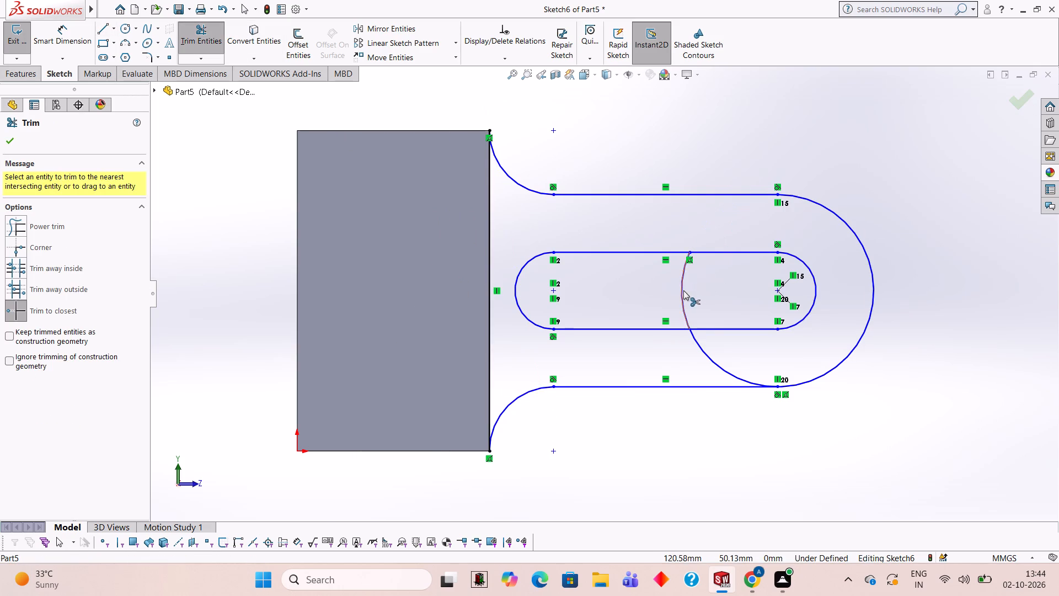
{"action": "left_click", "coordinate": [683, 290]}
{"action": "left_click", "coordinate": [704, 352]}
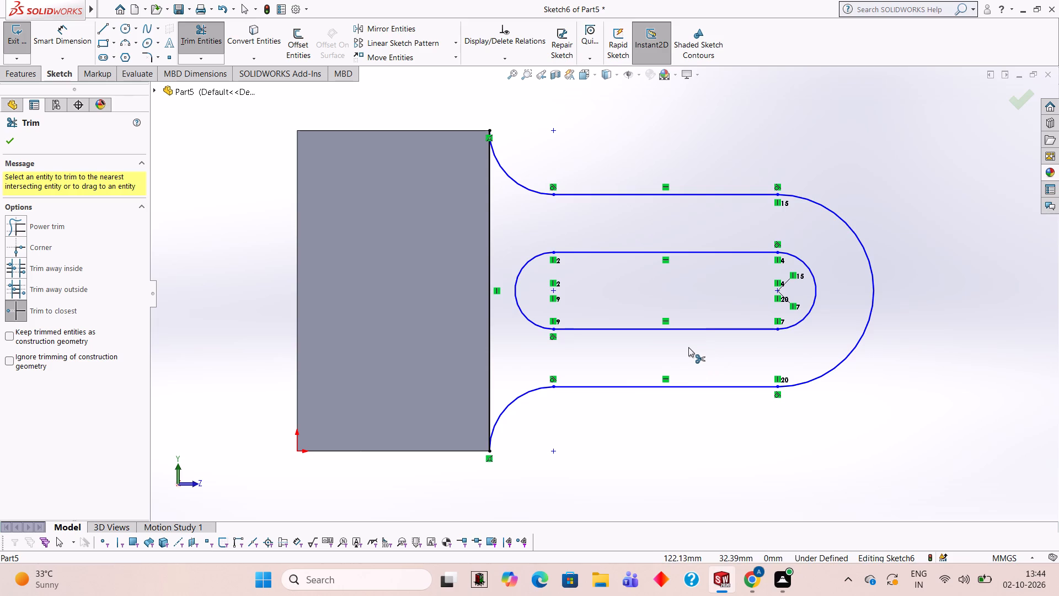
Extrude the slotted arm profile 15 mm blind in the reversed direction so it runs along the wall, merged with the body.
{"action": "middle_click_drag", "start_coordinate": [910, 329], "coordinate": [867, 319]}
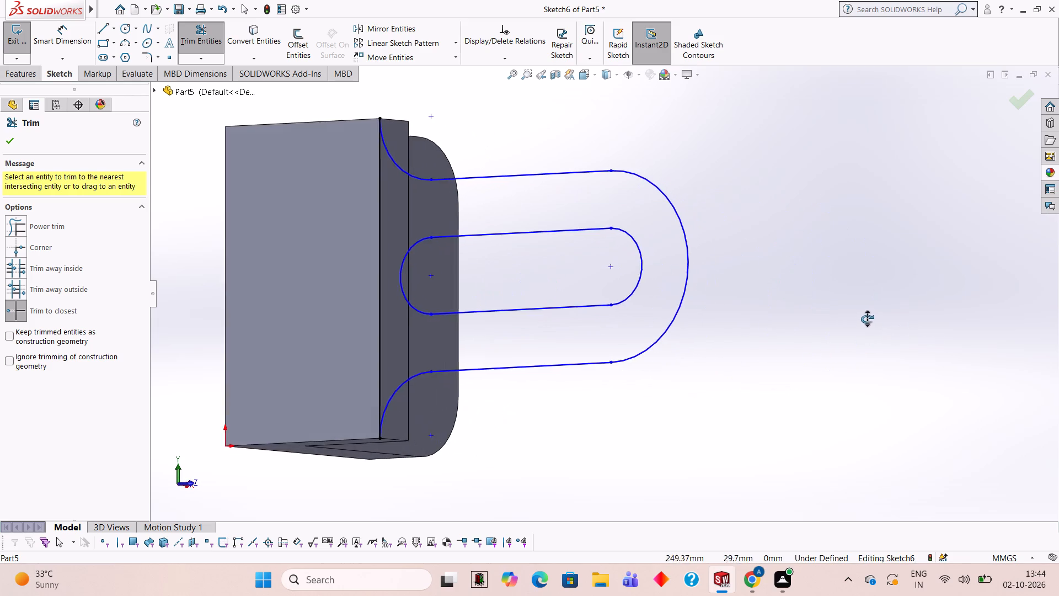
{"action": "middle_click_drag", "start_coordinate": [867, 319], "coordinate": [882, 327]}
{"action": "middle_click_drag", "start_coordinate": [838, 295], "coordinate": [852, 299]}
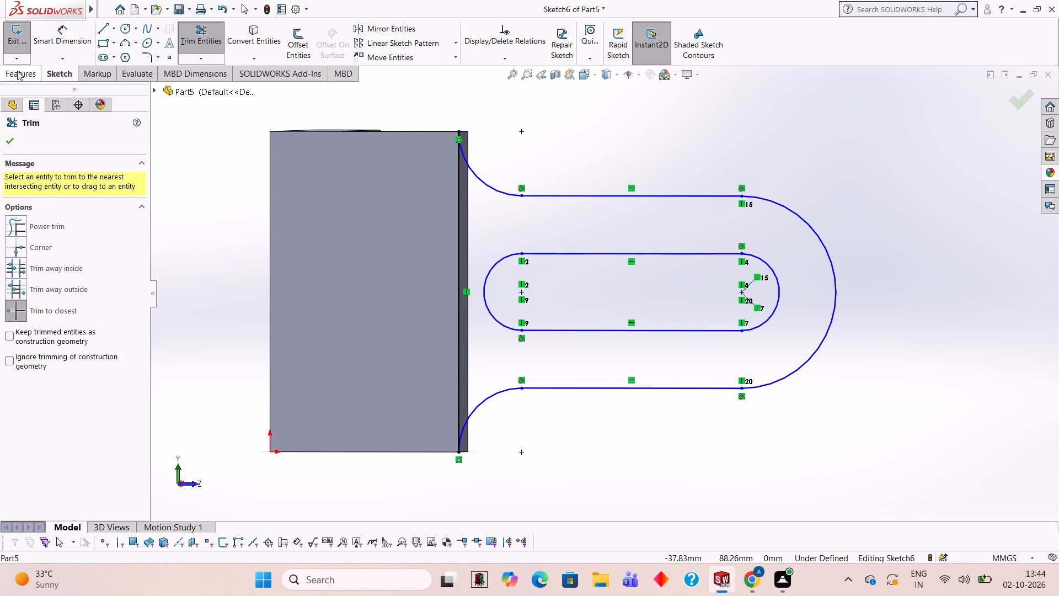
{"action": "left_click", "coordinate": [17, 71]}
{"action": "left_click", "coordinate": [20, 45]}
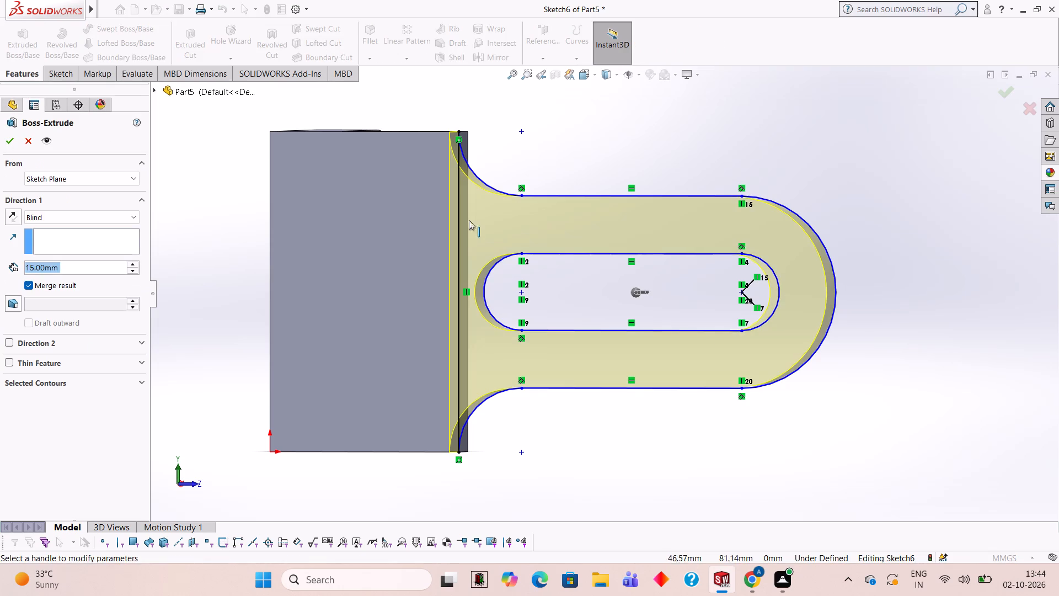
{"action": "middle_click_drag", "start_coordinate": [910, 382], "coordinate": [813, 380]}
{"action": "middle_click_drag", "start_coordinate": [697, 331], "coordinate": [709, 334]}
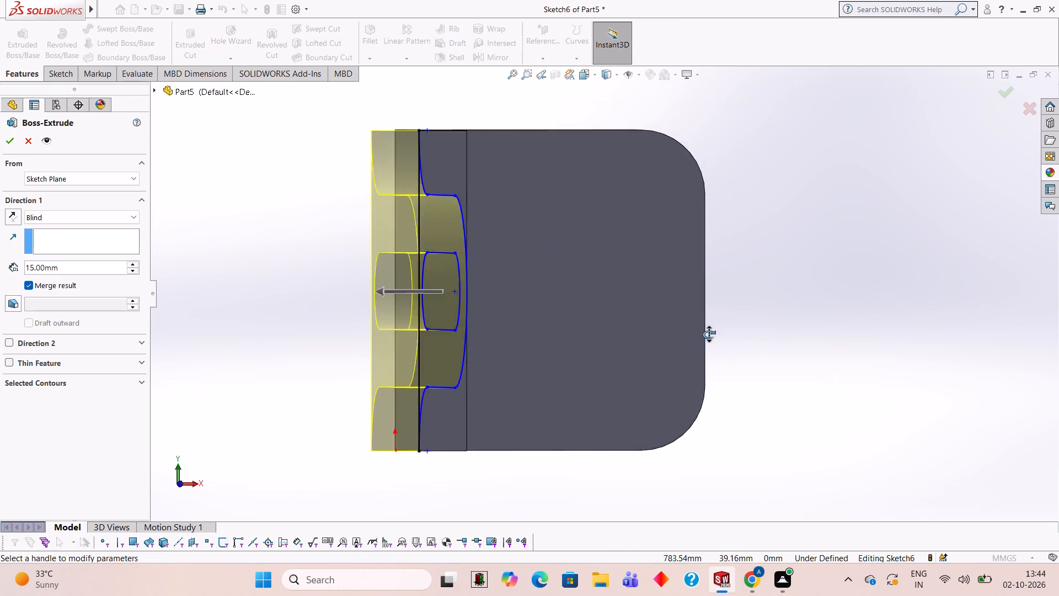
{"action": "middle_click_drag", "start_coordinate": [709, 334], "coordinate": [707, 403]}
{"action": "left_click", "coordinate": [9, 216]}
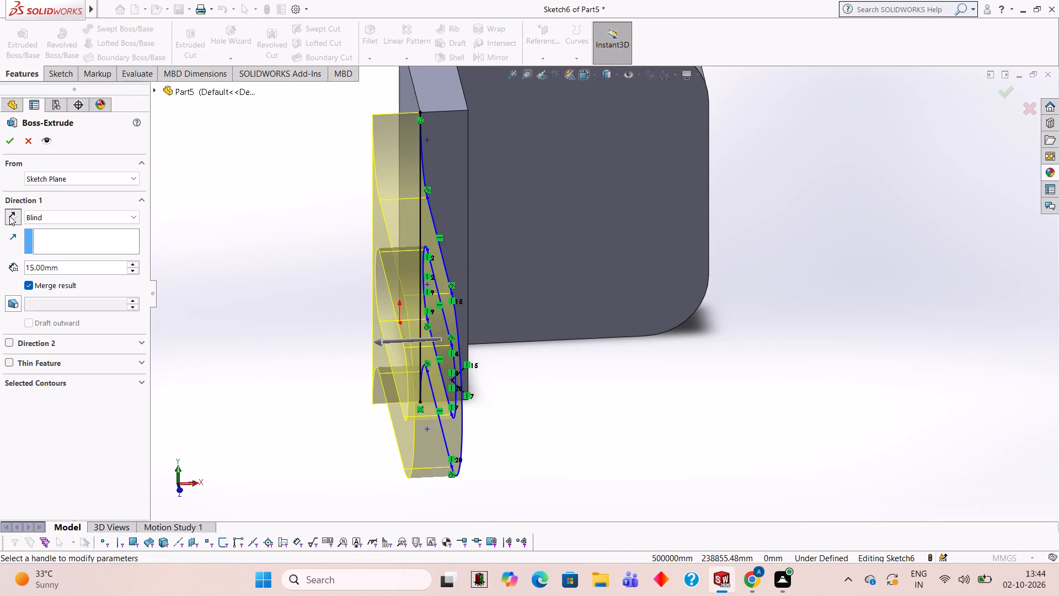
{"action": "scroll", "coordinate": [669, 231], "scroll_direction": "down", "scroll_amount": 1}
{"action": "middle_click_drag", "start_coordinate": [669, 231], "coordinate": [621, 162]}
{"action": "scroll", "coordinate": [627, 188], "scroll_direction": "up", "scroll_amount": 2}
{"action": "middle_click_drag", "start_coordinate": [632, 188], "coordinate": [627, 153]}
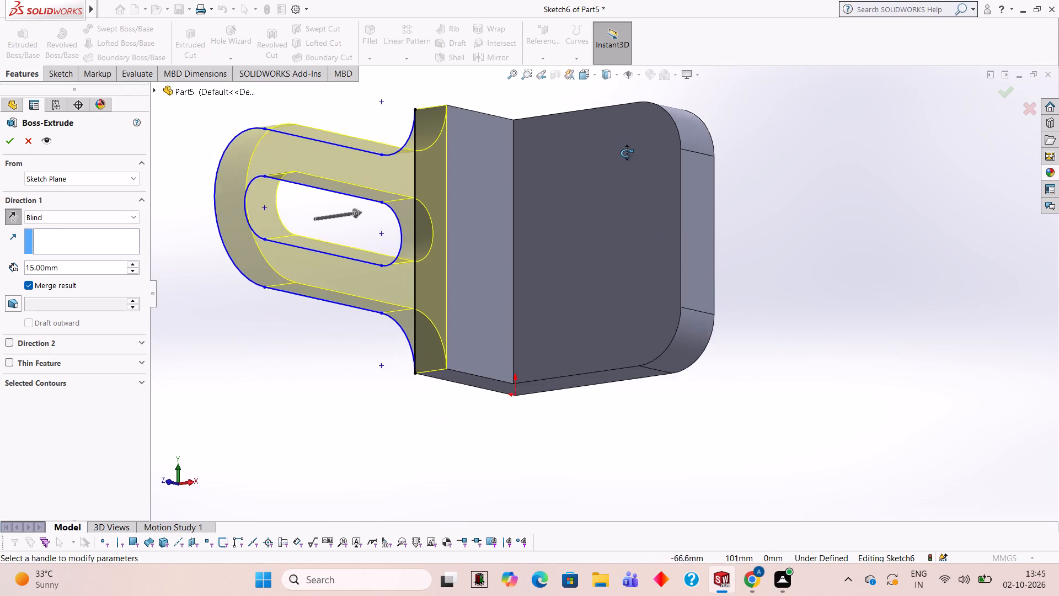
{"action": "middle_click_drag", "start_coordinate": [627, 153], "coordinate": [627, 152]}
{"action": "middle_click_drag", "start_coordinate": [648, 222], "coordinate": [591, 175]}
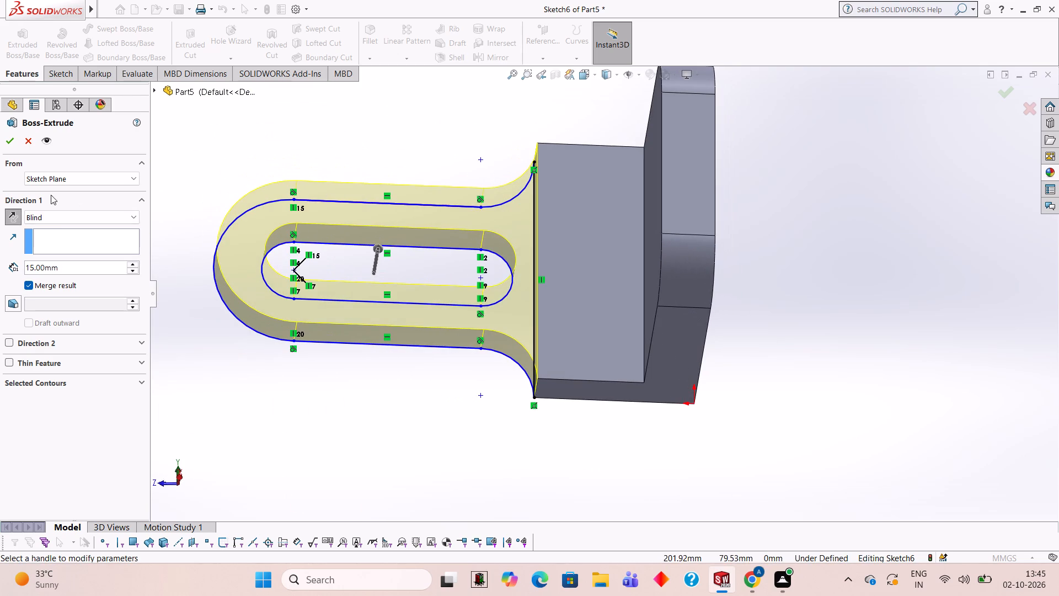
{"action": "left_click", "coordinate": [7, 137]}
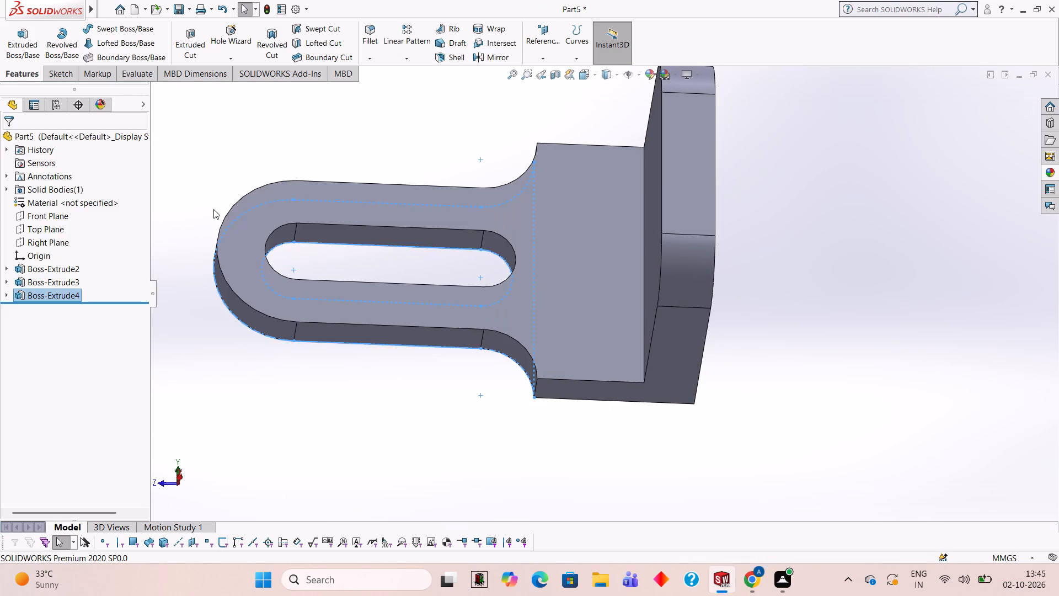
Examine the L-shaped part and its new slotted arm from several sides.
{"action": "left_click", "coordinate": [344, 240]}
{"action": "scroll", "coordinate": [408, 266], "scroll_direction": "up", "scroll_amount": 2}
{"action": "middle_click_drag", "start_coordinate": [669, 254], "coordinate": [750, 329]}
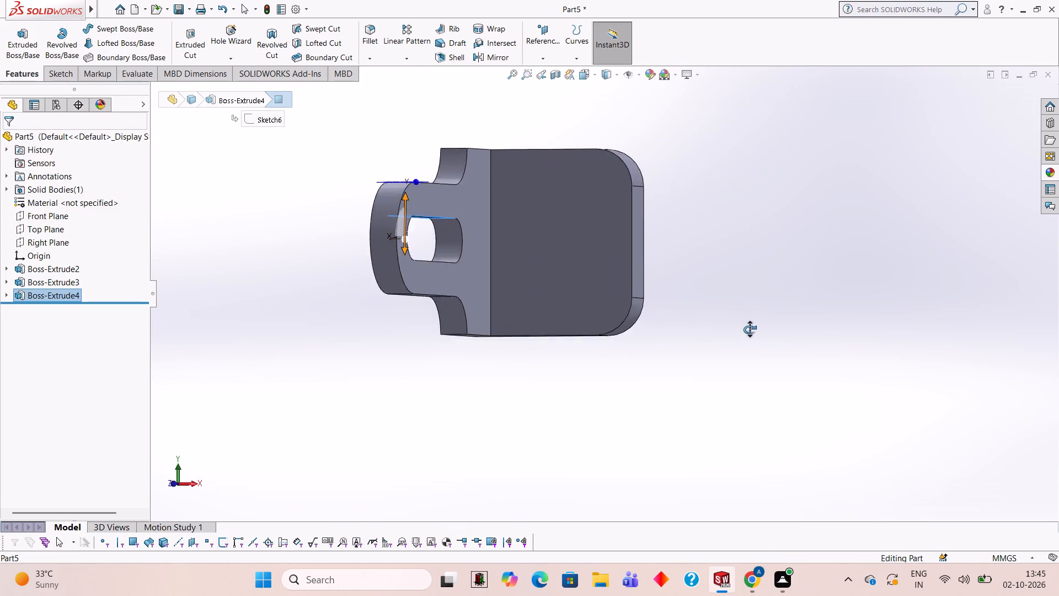
{"action": "middle_click_drag", "start_coordinate": [750, 329], "coordinate": [777, 235]}
{"action": "key", "text": "Escape"}
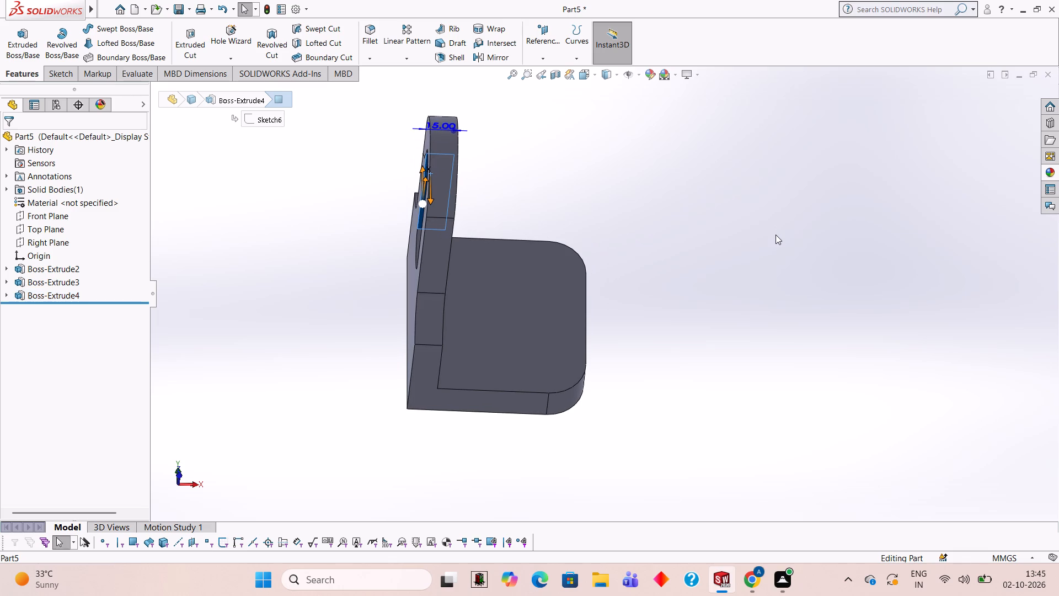
{"action": "middle_click_drag", "start_coordinate": [731, 308], "coordinate": [435, 480]}
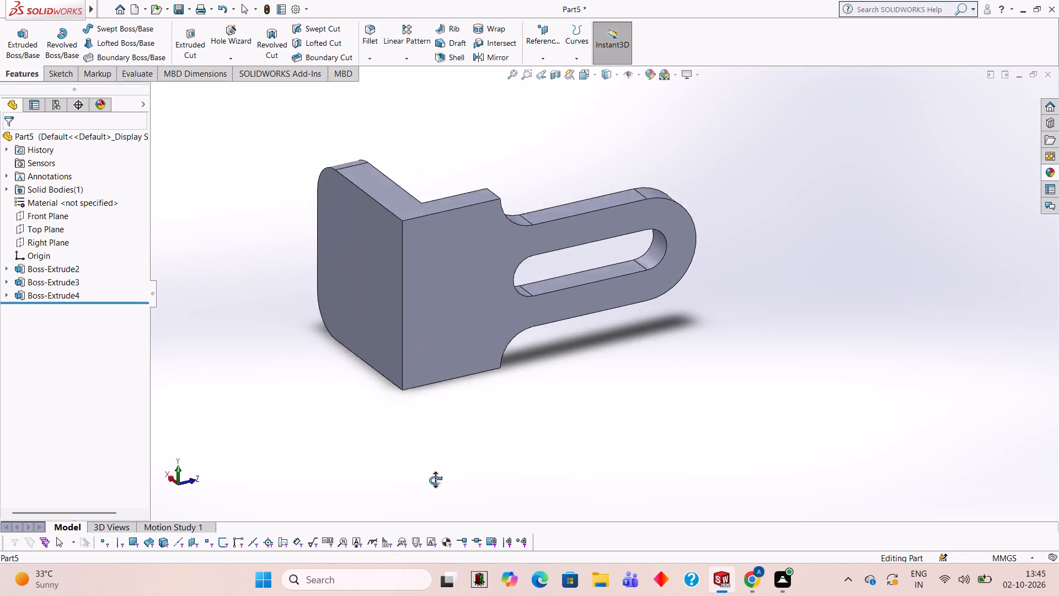
{"action": "middle_click_drag", "start_coordinate": [435, 480], "coordinate": [434, 508]}
{"action": "middle_click_drag", "start_coordinate": [358, 301], "coordinate": [464, 483]}
{"action": "middle_click_drag", "start_coordinate": [458, 265], "coordinate": [625, 145]}
{"action": "middle_click_drag", "start_coordinate": [549, 340], "coordinate": [546, 359]}
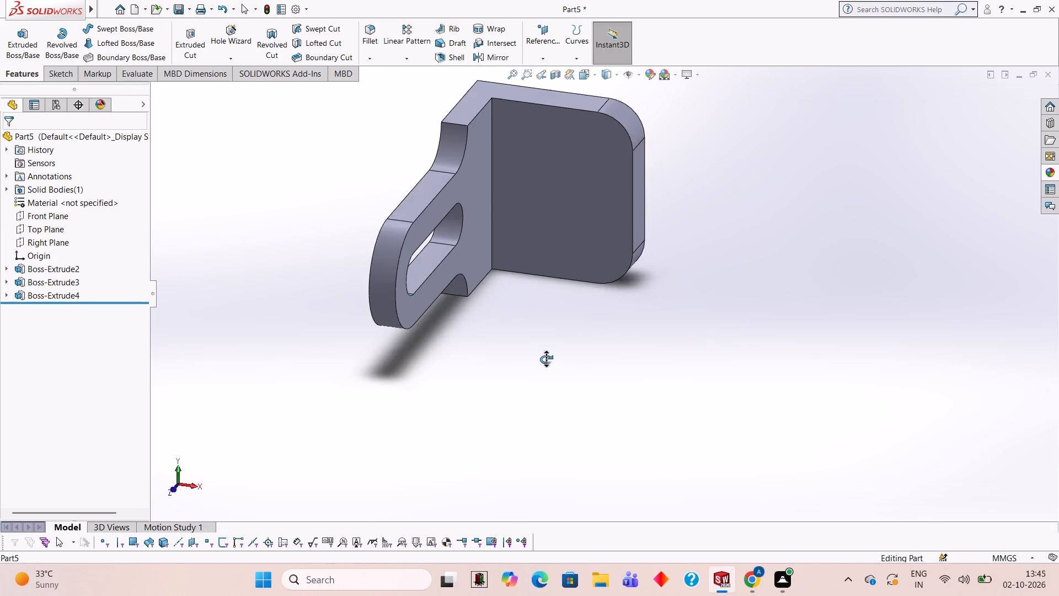
{"action": "middle_click_drag", "start_coordinate": [546, 359], "coordinate": [515, 244]}
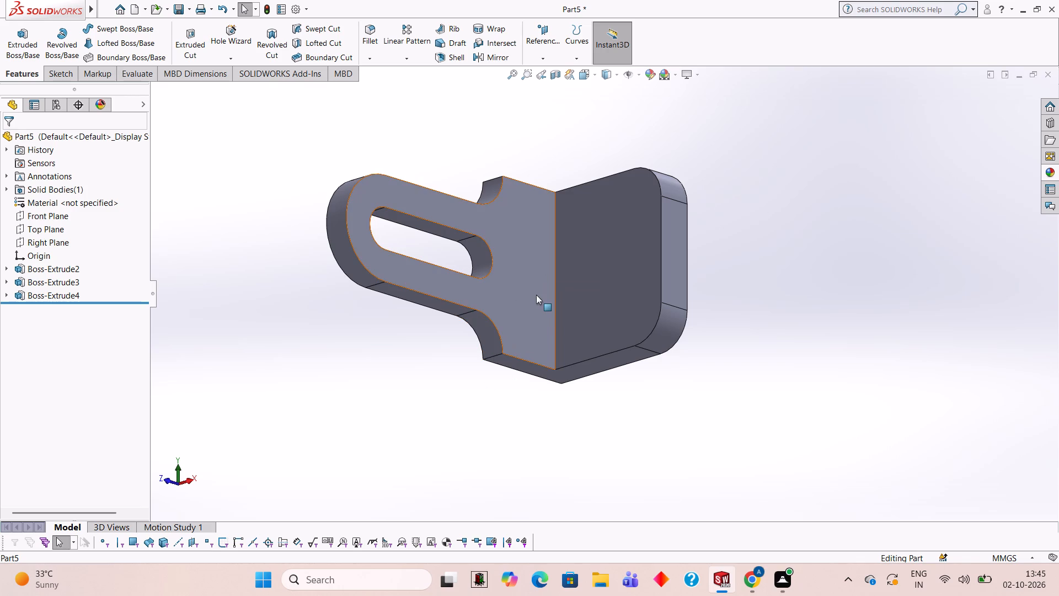
{"action": "middle_click_drag", "start_coordinate": [576, 291], "coordinate": [544, 338]}
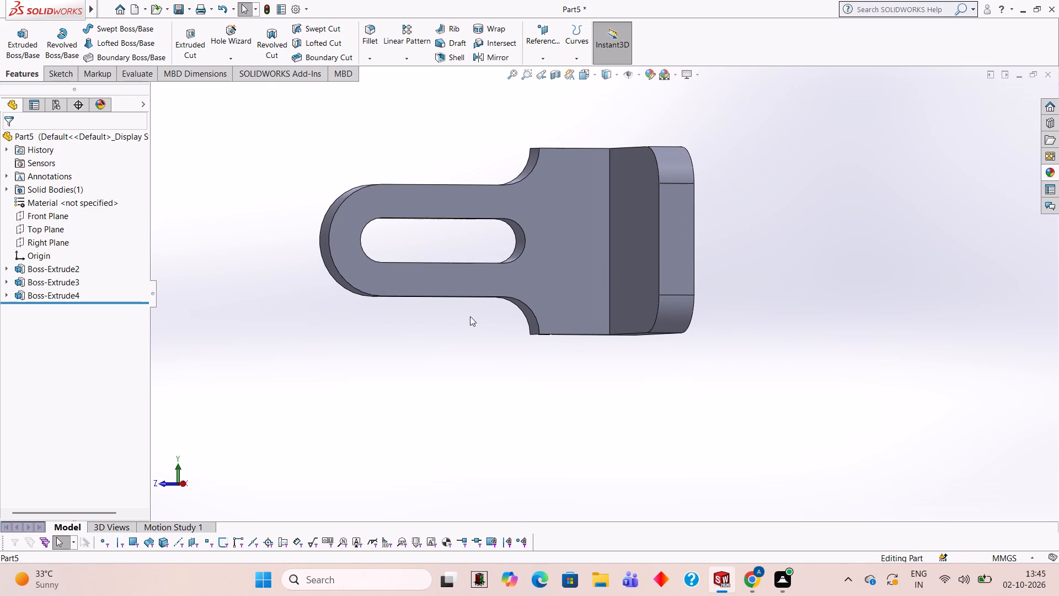
{"action": "middle_click_drag", "start_coordinate": [475, 353], "coordinate": [489, 413]}
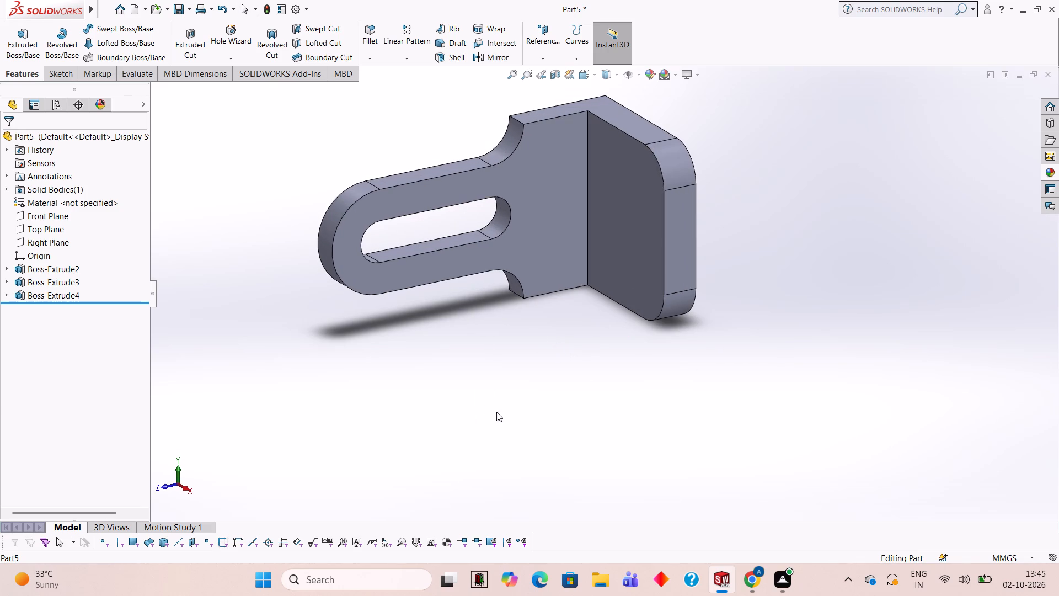
{"action": "middle_click_drag", "start_coordinate": [693, 315], "coordinate": [654, 301]}
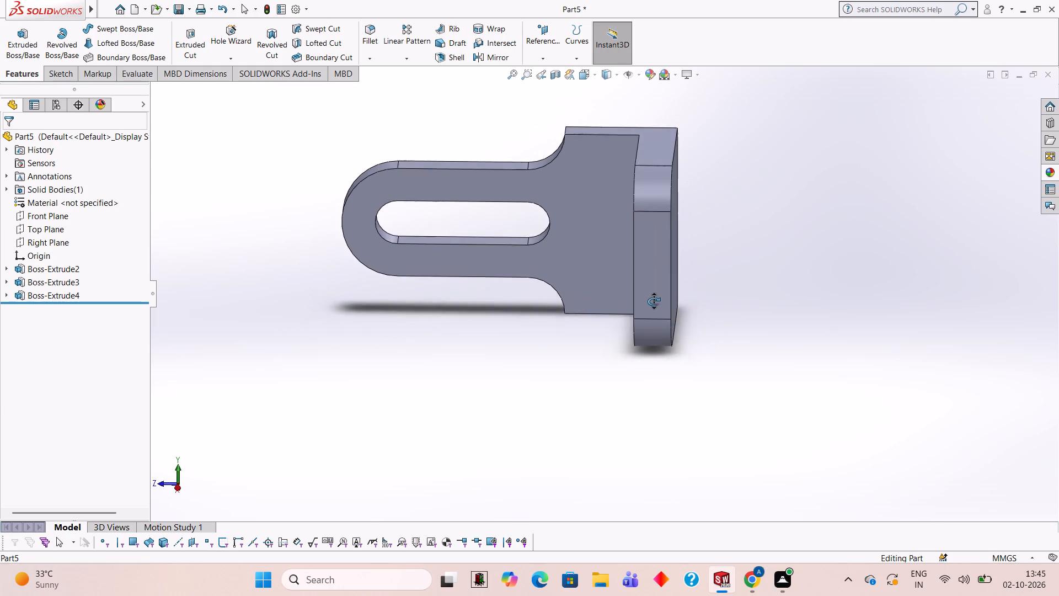
{"action": "middle_click_drag", "start_coordinate": [654, 301], "coordinate": [654, 280]}
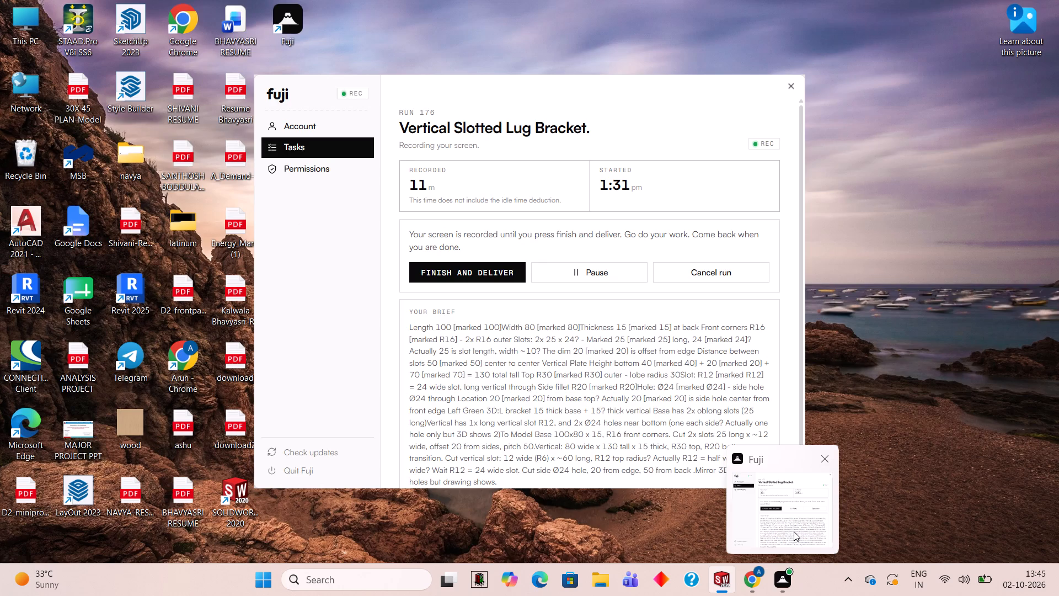
Start a sketch on the wall's inner face and draw a 12 mm radius circle near its upper edge, level with the arm's upper edge.
{"action": "left_click", "coordinate": [570, 233]}
{"action": "left_click", "coordinate": [612, 204]}
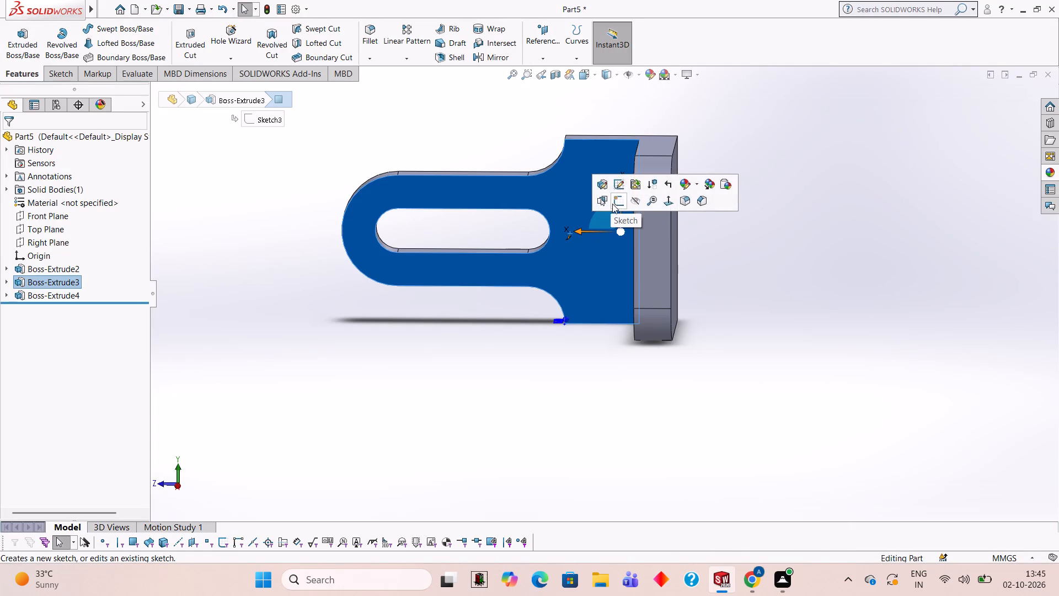
{"action": "key", "text": "ctrl+8"}
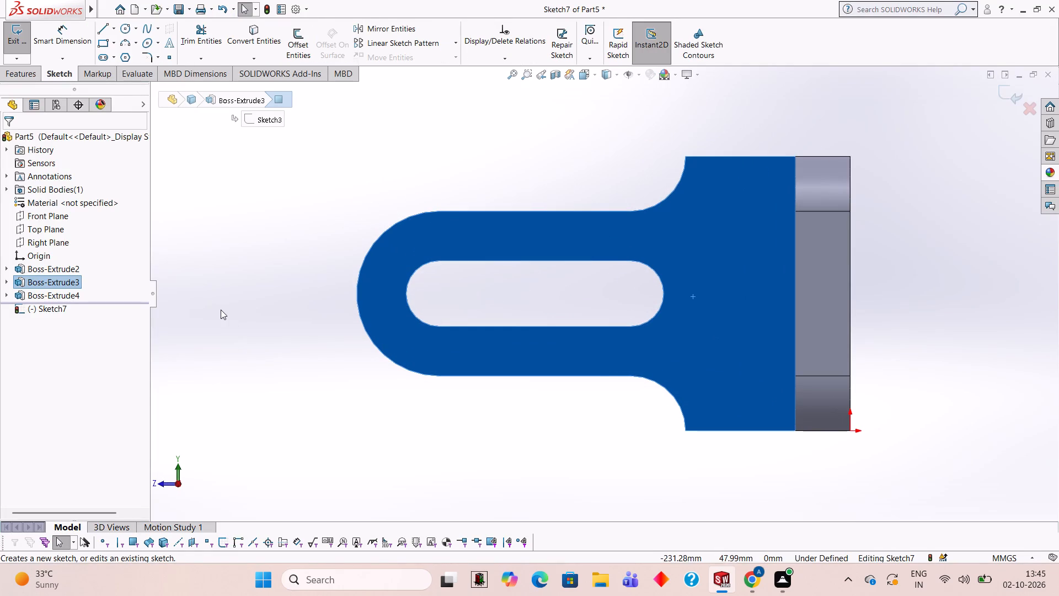
{"action": "left_click", "coordinate": [125, 31]}
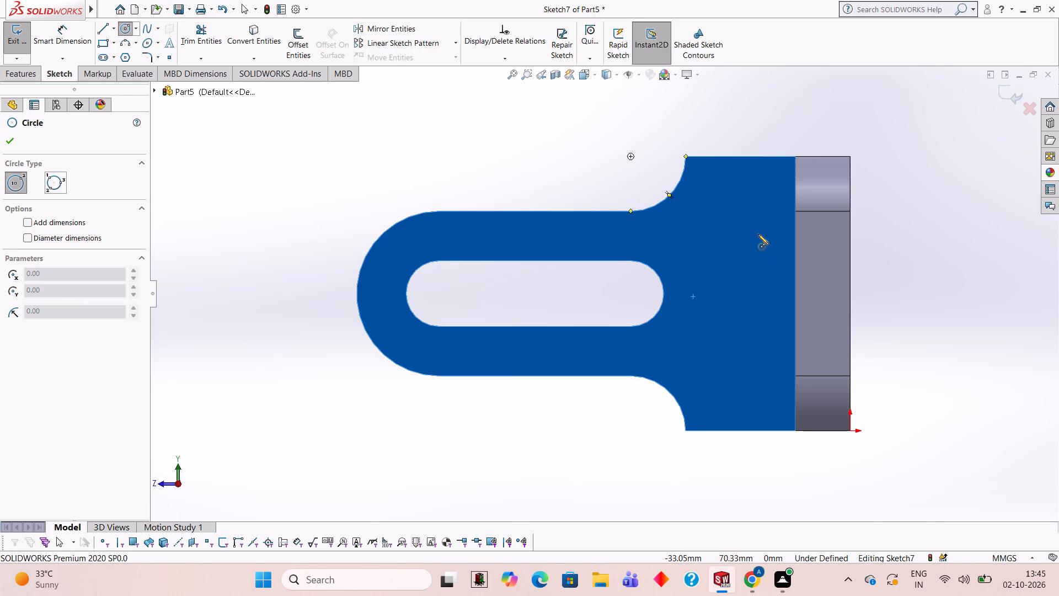
{"action": "left_click", "coordinate": [734, 212]}
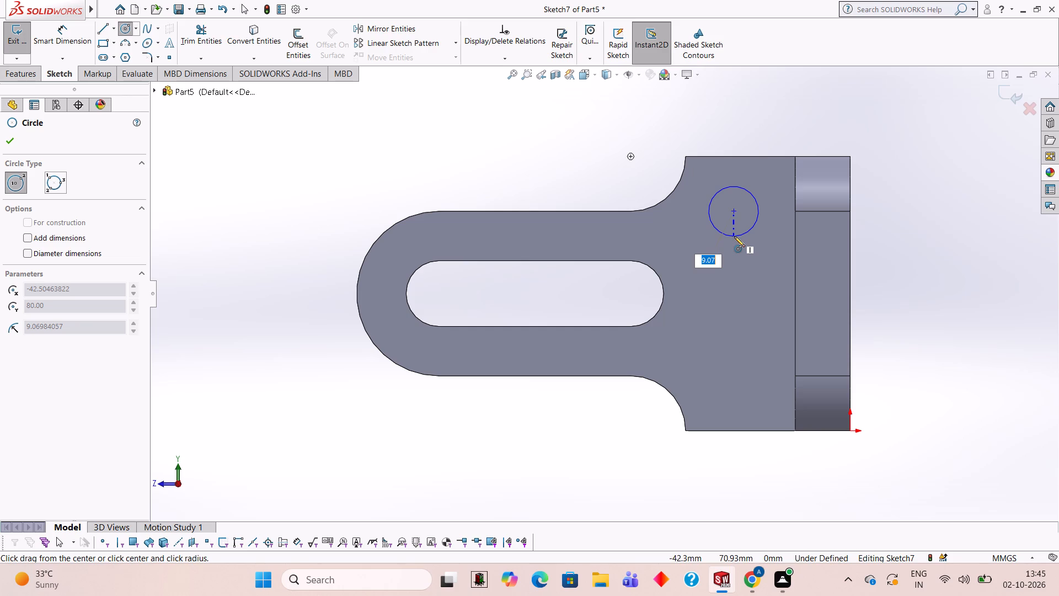
{"action": "type", "text": "24/2"}
{"action": "key", "text": "Return"}
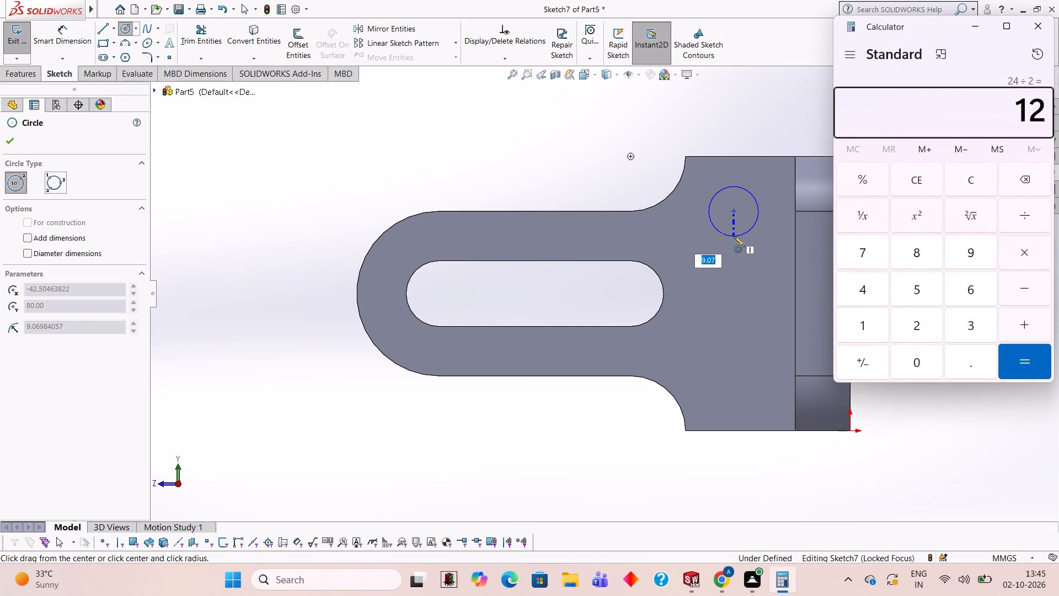
{"action": "left_click", "coordinate": [1050, 26]}
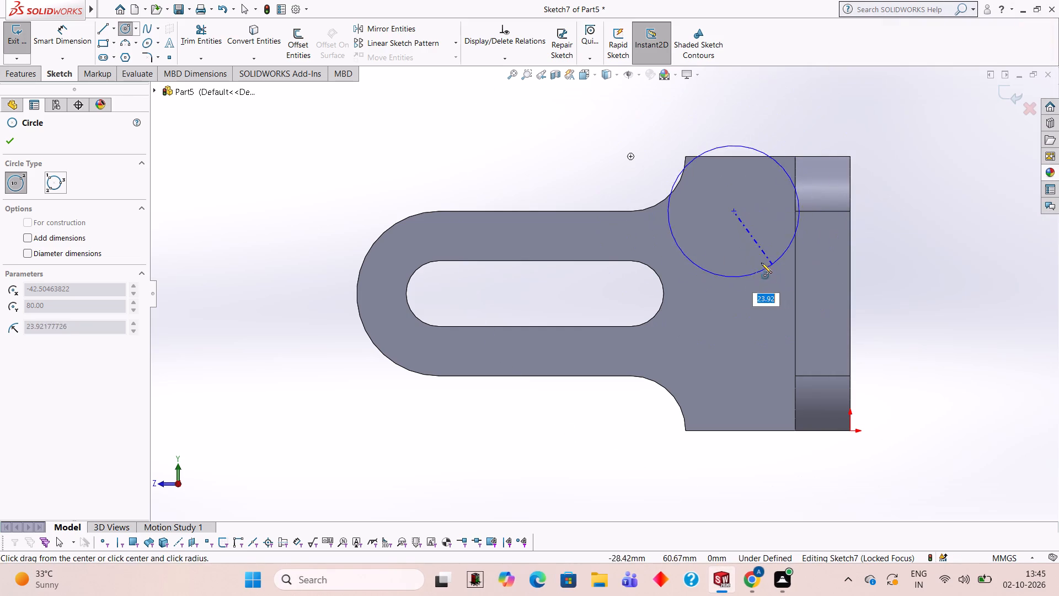
{"action": "type", "text": "12"}
{"action": "key", "text": "Return"}
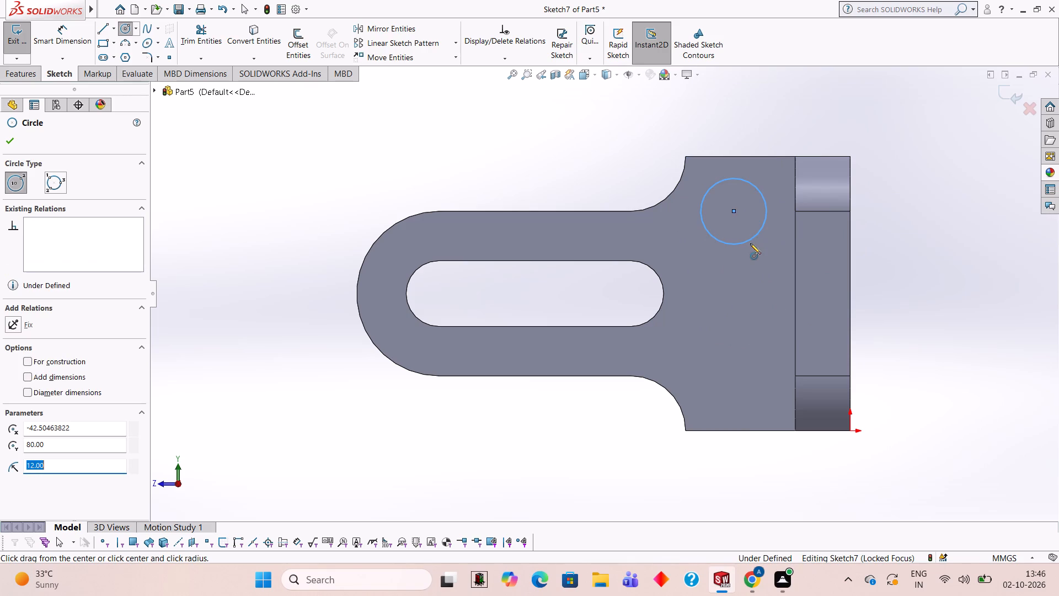
Sketch a second 12 mm radius circle directly below the first, near the wall's lower edge.
{"action": "left_click", "coordinate": [732, 384]}
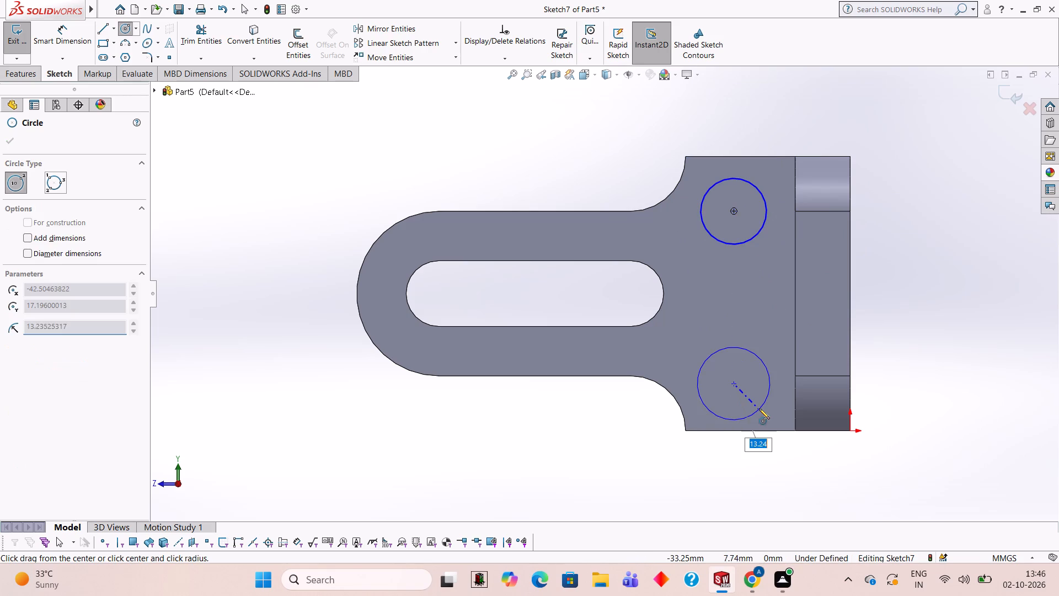
{"action": "type", "text": "12"}
{"action": "key", "text": "Return"}
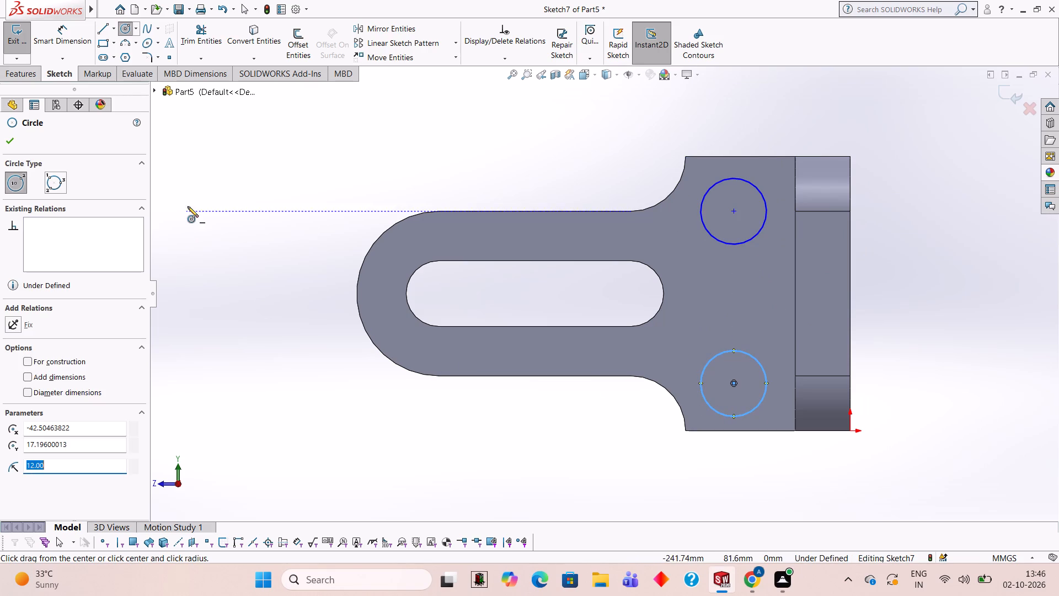
Dimension the upper circle's centre 20 mm horizontally from the edge where the wall meets the plate.
{"action": "left_click", "coordinate": [67, 39]}
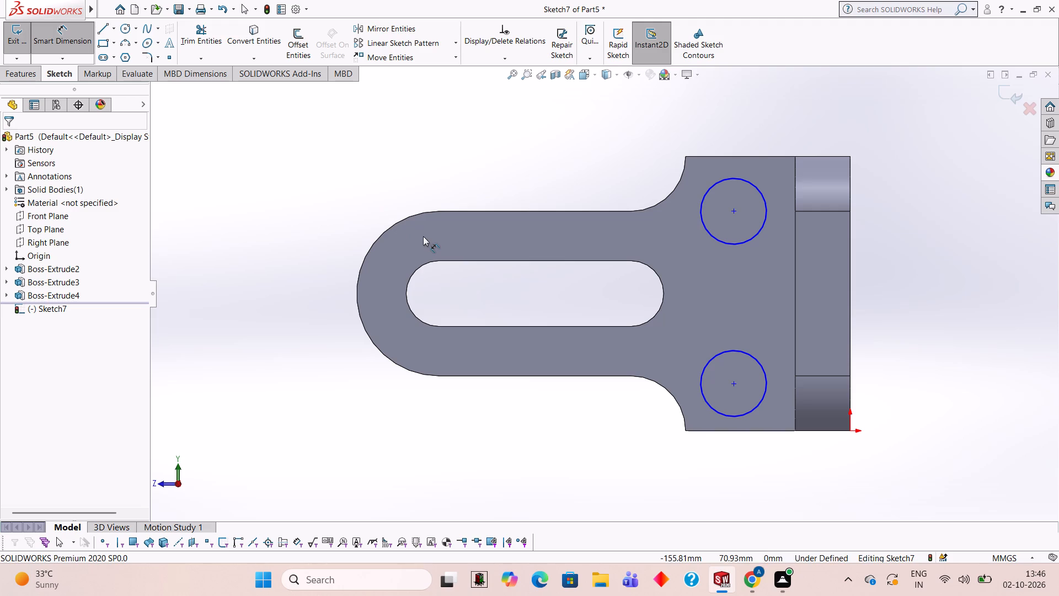
{"action": "left_click", "coordinate": [730, 211]}
{"action": "left_click", "coordinate": [795, 208]}
{"action": "left_click", "coordinate": [767, 118]}
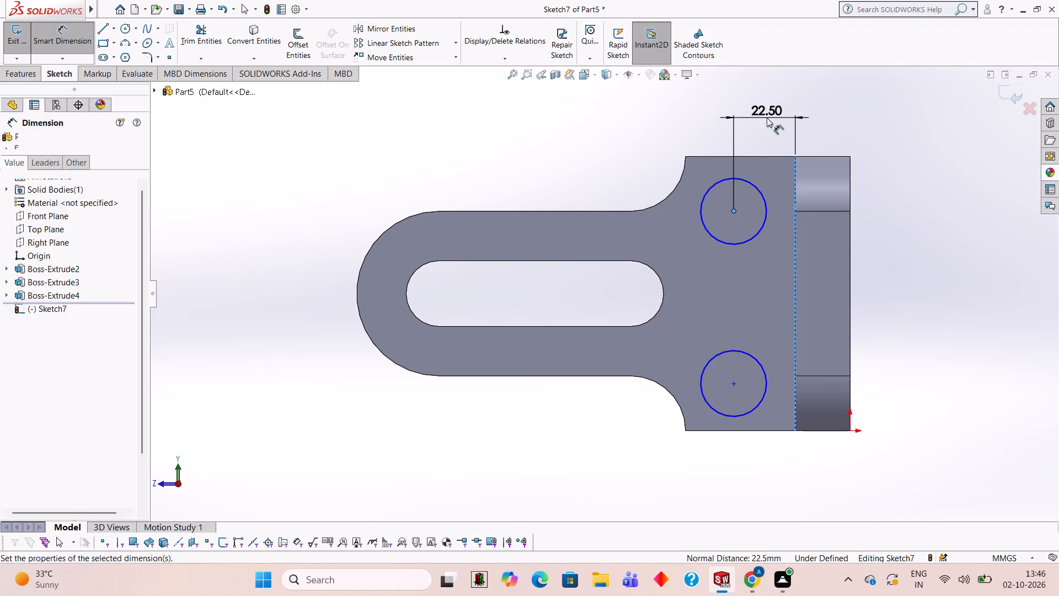
{"action": "type", "text": "20"}
{"action": "key", "text": "Return"}
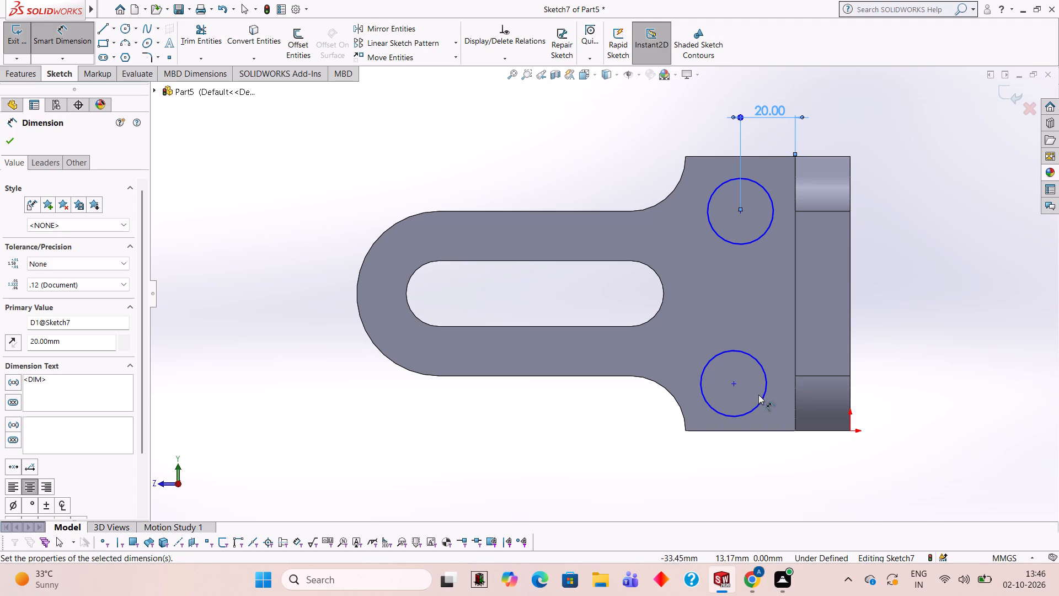
Dimension the lower circle's centre 20 mm horizontally from the edge where the wall meets the plate.
{"action": "left_click", "coordinate": [734, 381]}
{"action": "left_click", "coordinate": [795, 389]}
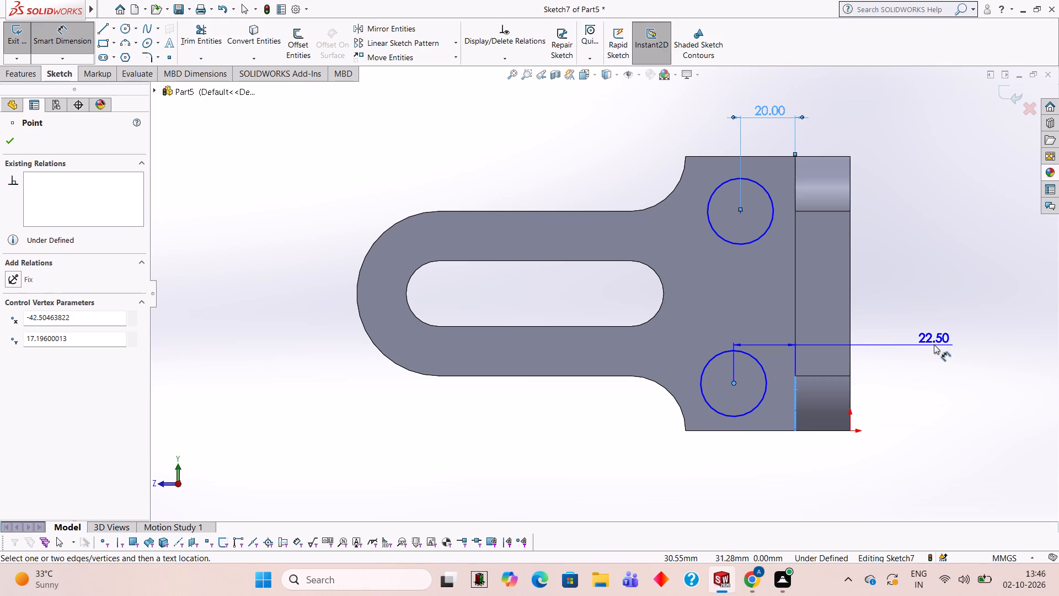
{"action": "type", "text": "20"}
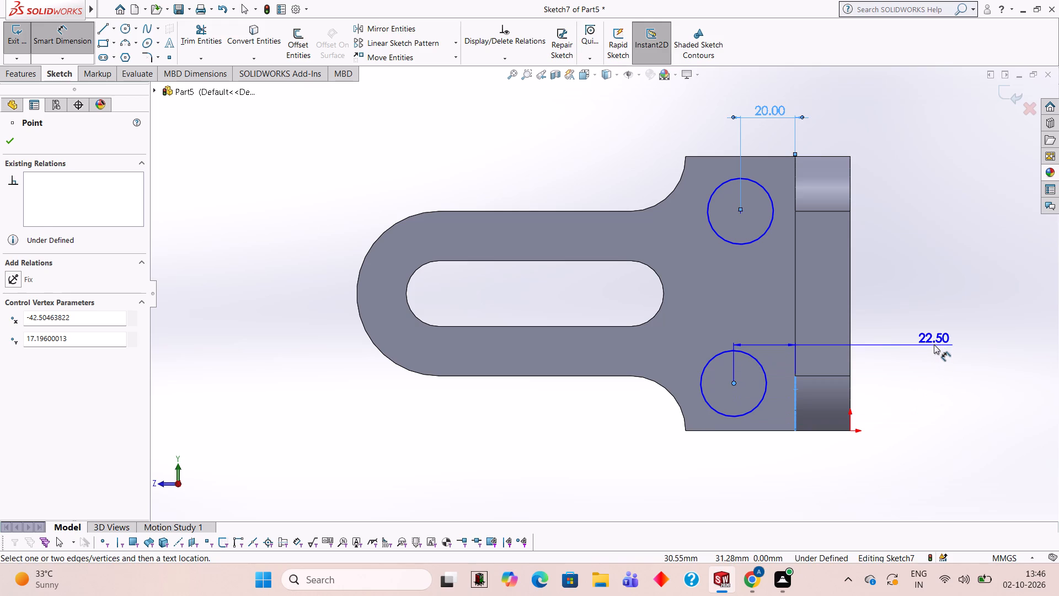
{"action": "left_click", "coordinate": [934, 344]}
{"action": "type", "text": "20"}
{"action": "key", "text": "Return"}
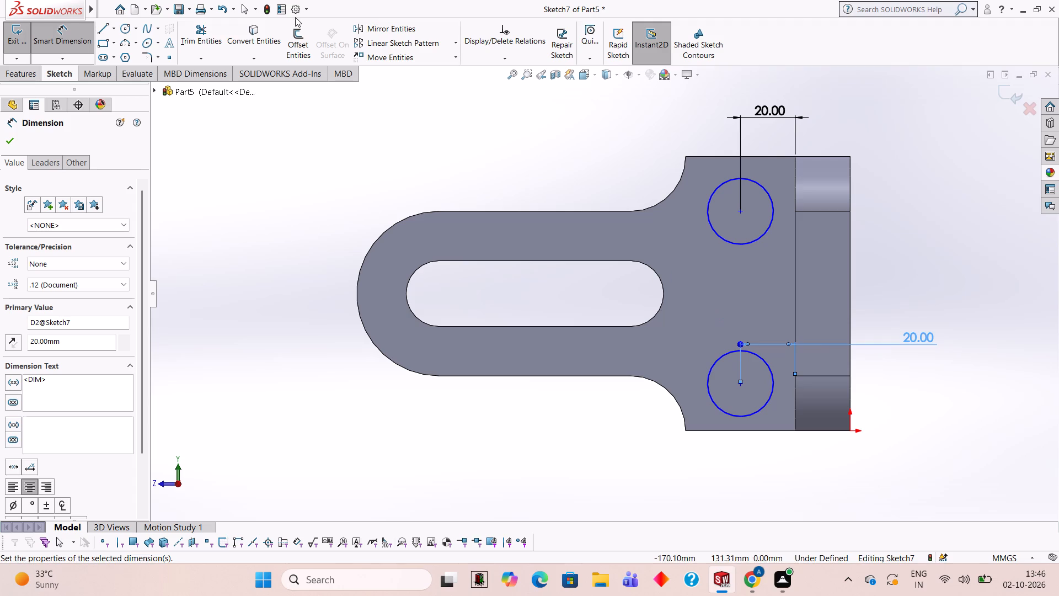
Dimension the upper circle's centre 25 mm vertically from the wall's upper edge.
{"action": "left_click", "coordinate": [764, 158]}
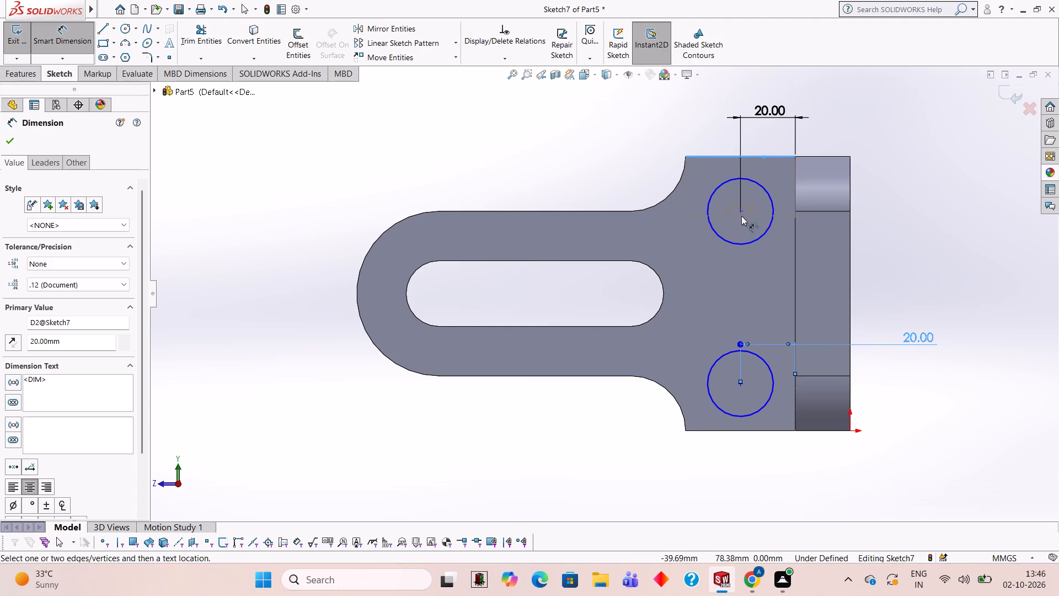
{"action": "left_click", "coordinate": [740, 211]}
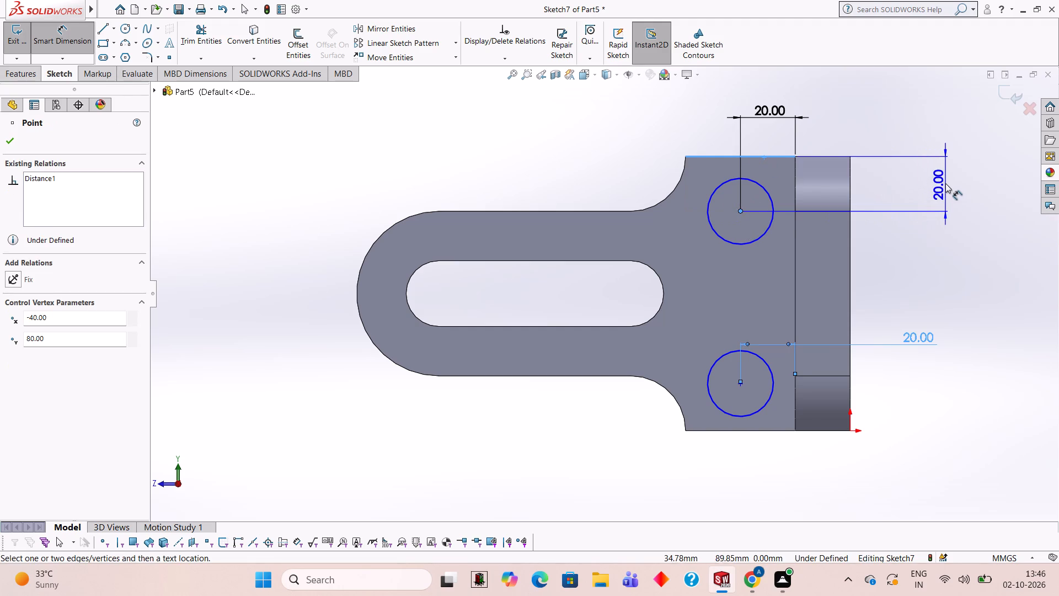
{"action": "left_click", "coordinate": [945, 183]}
{"action": "type", "text": "25"}
{"action": "key", "text": "Return"}
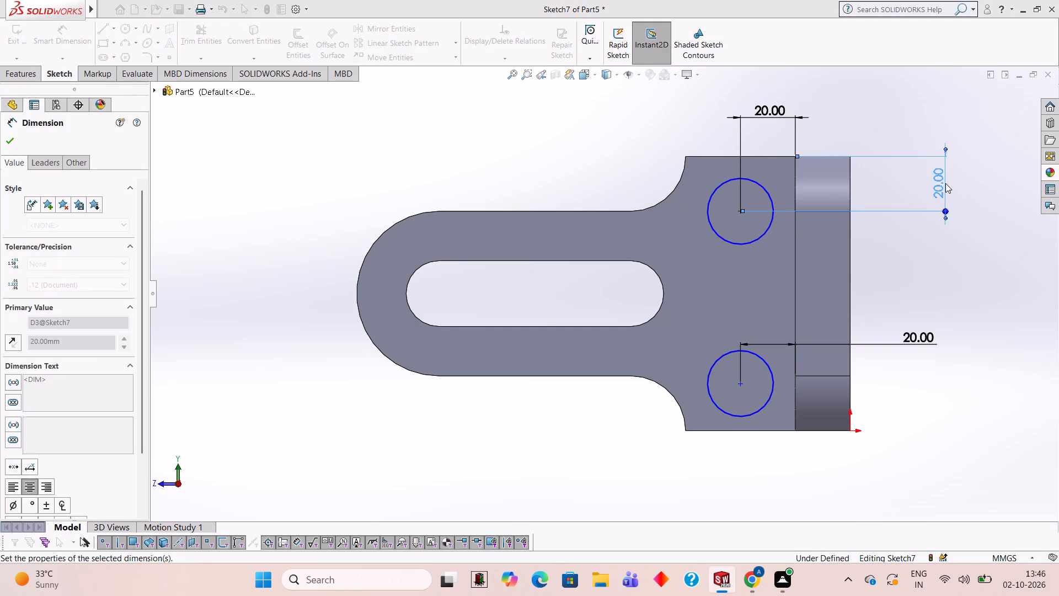
Dimension the lower circle's centre 25 mm vertically from the wall's lower edge.
{"action": "left_click", "coordinate": [739, 384]}
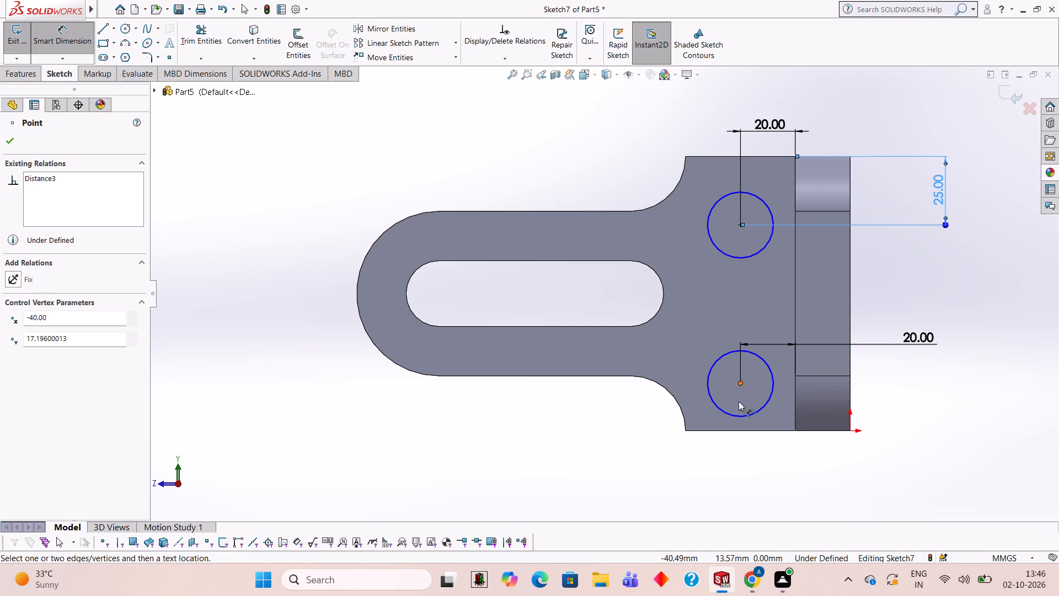
{"action": "left_click", "coordinate": [745, 430]}
{"action": "left_click", "coordinate": [926, 384]}
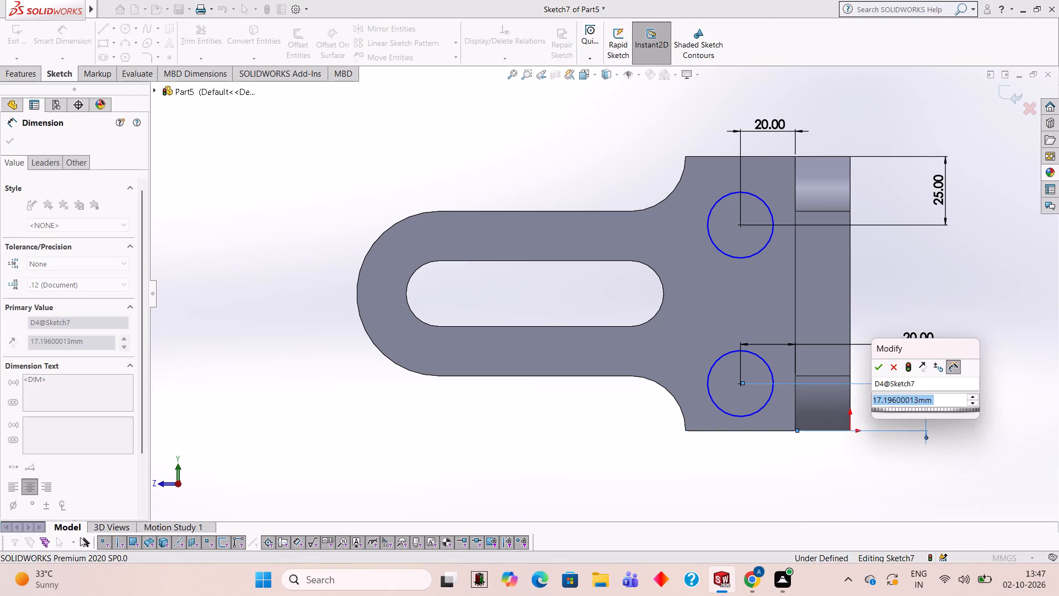
{"action": "type", "text": "25"}
{"action": "key", "text": "Return"}
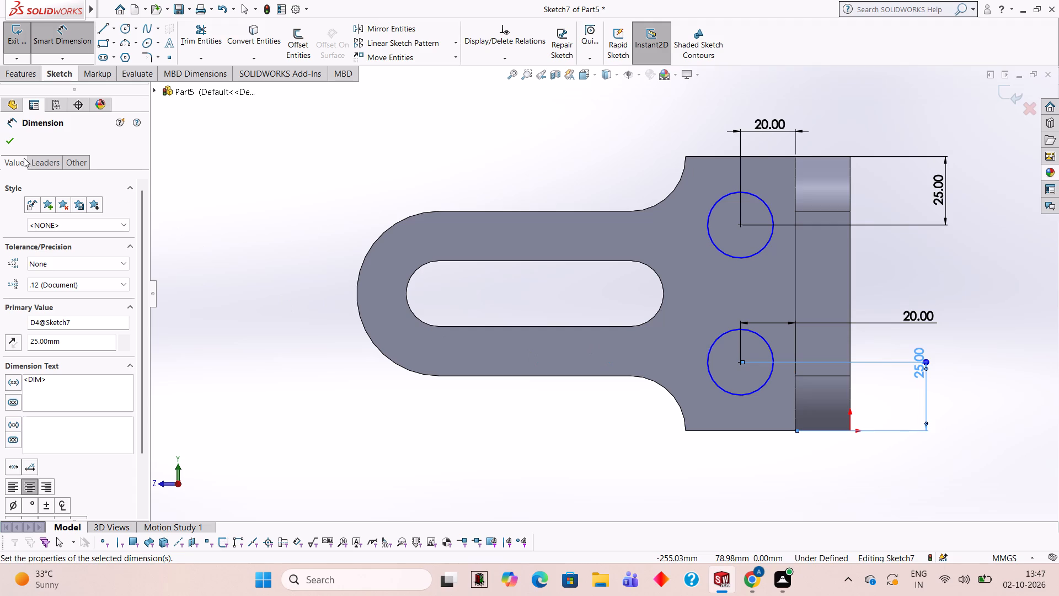
{"action": "left_click", "coordinate": [9, 148]}
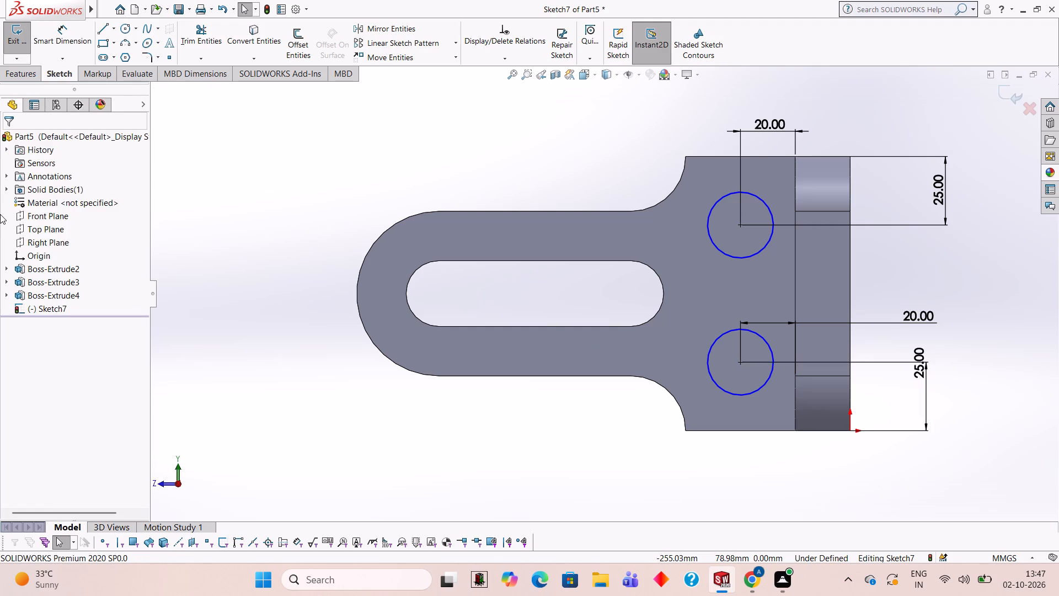
Cut-extrude both wall circles with a blind depth of 15 mm.
{"action": "left_click", "coordinate": [8, 71]}
{"action": "left_click", "coordinate": [200, 40]}
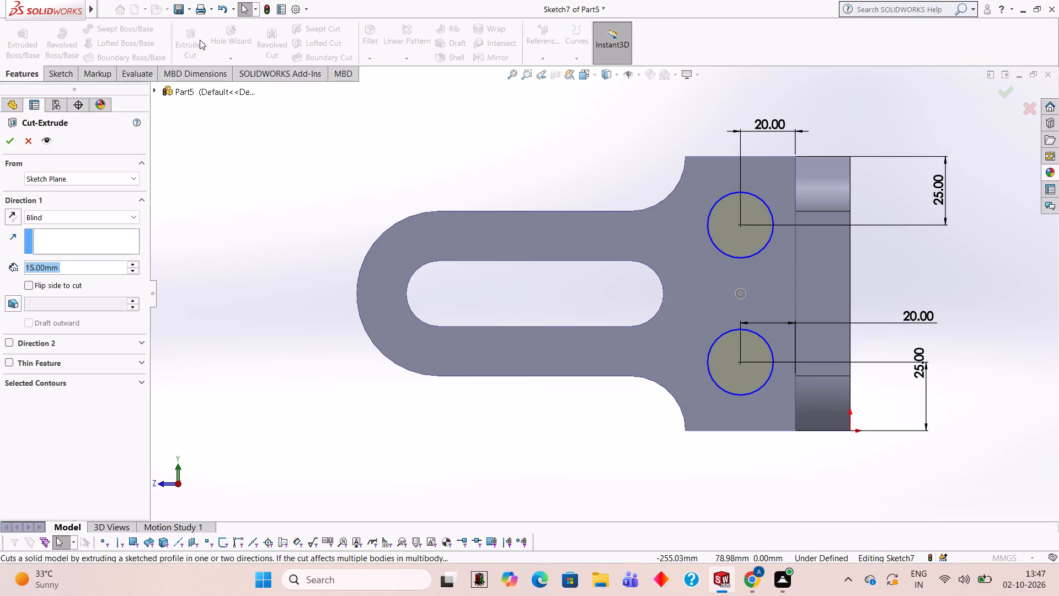
{"action": "middle_click_drag", "start_coordinate": [521, 292], "coordinate": [645, 370]}
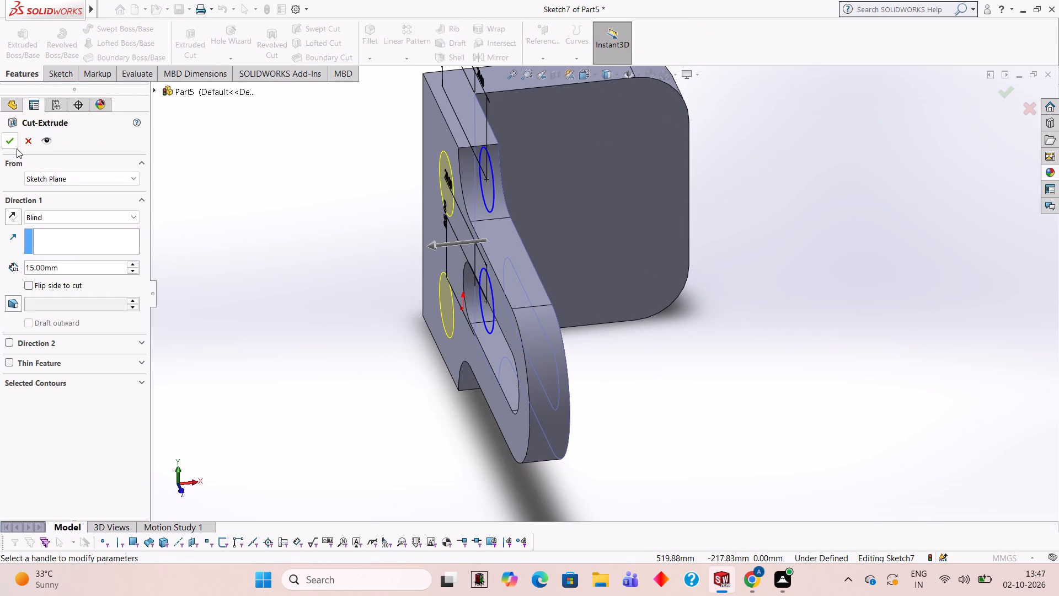
{"action": "left_click", "coordinate": [15, 146]}
{"action": "left_click", "coordinate": [253, 223]}
Start a new sketch on the plate's inner face and view it face-on.
{"action": "middle_click_drag", "start_coordinate": [274, 246], "coordinate": [224, 248]}
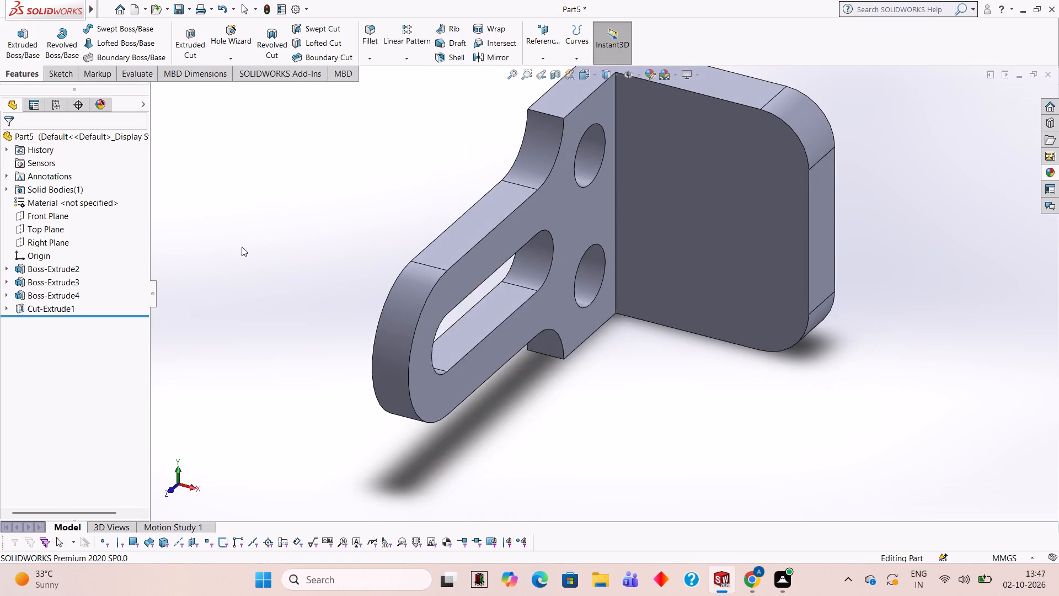
{"action": "scroll", "coordinate": [386, 286], "scroll_direction": "up", "scroll_amount": 1}
{"action": "middle_click_drag", "start_coordinate": [538, 328], "coordinate": [544, 244]}
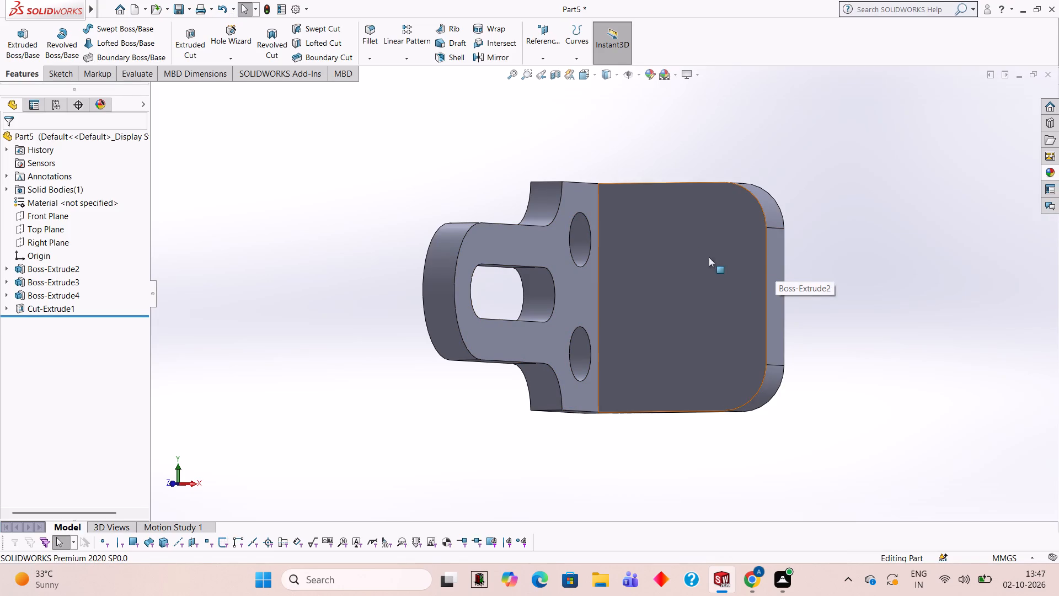
{"action": "middle_click_drag", "start_coordinate": [731, 277], "coordinate": [774, 289]}
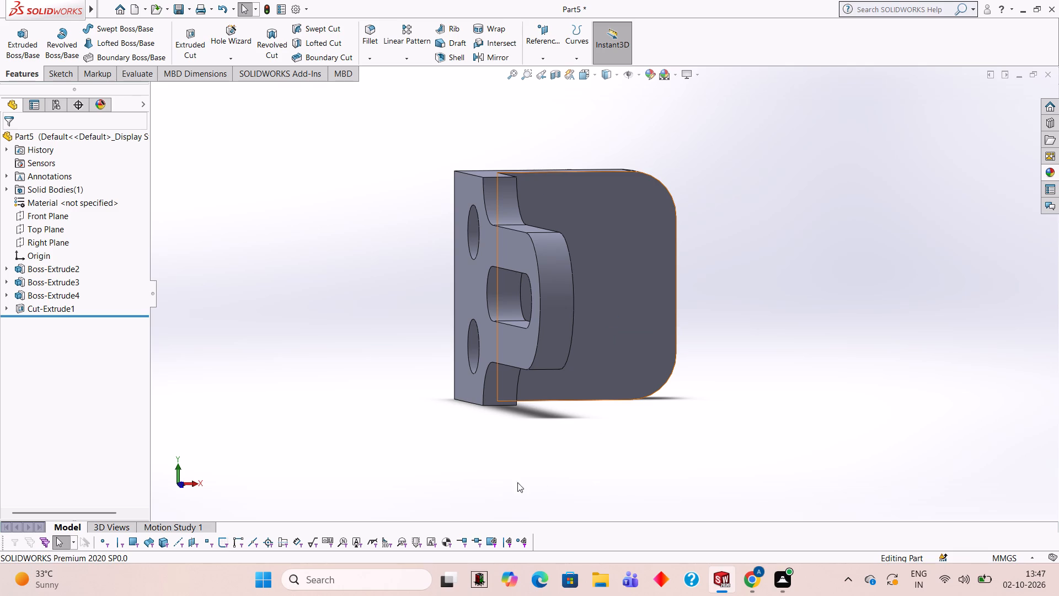
{"action": "middle_click_drag", "start_coordinate": [726, 401], "coordinate": [706, 412]}
{"action": "middle_click_drag", "start_coordinate": [745, 398], "coordinate": [643, 389]}
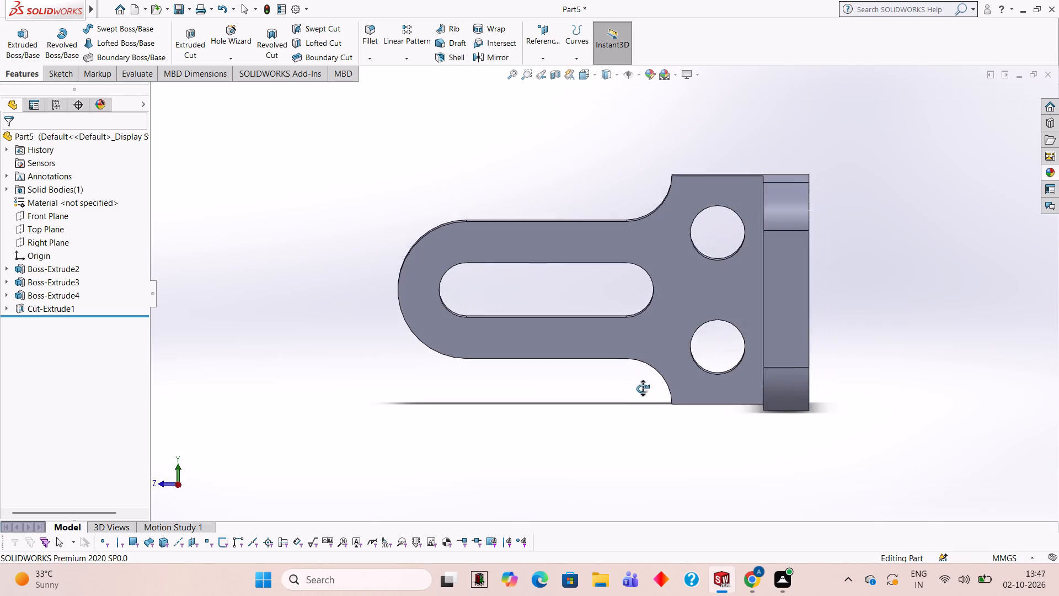
{"action": "middle_click_drag", "start_coordinate": [643, 389], "coordinate": [648, 396]}
{"action": "middle_click_drag", "start_coordinate": [687, 391], "coordinate": [717, 386]}
{"action": "middle_click_drag", "start_coordinate": [769, 281], "coordinate": [819, 287]}
{"action": "left_click", "coordinate": [635, 276]}
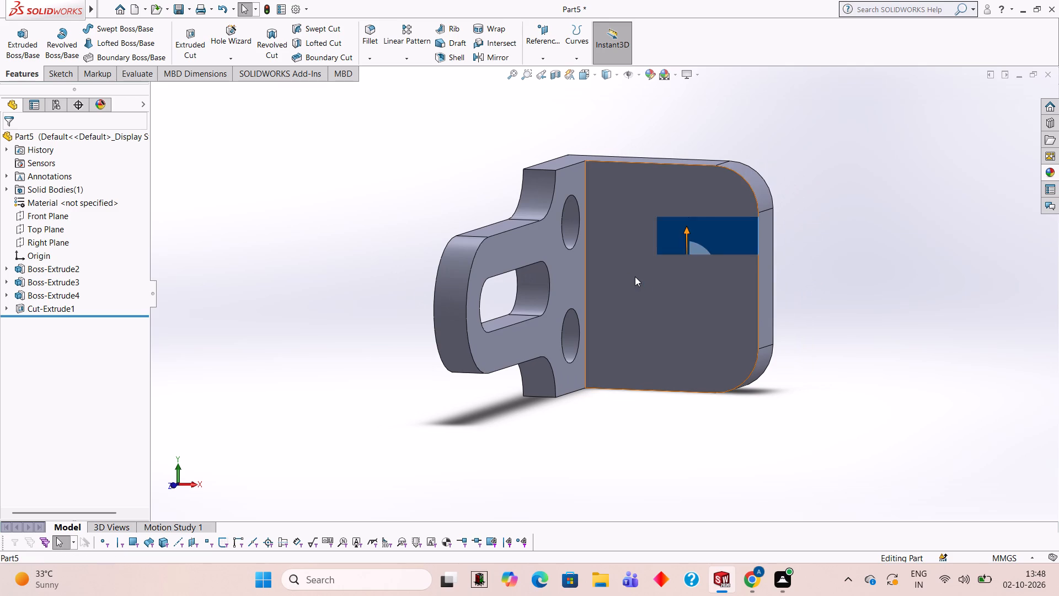
{"action": "left_click", "coordinate": [678, 247]}
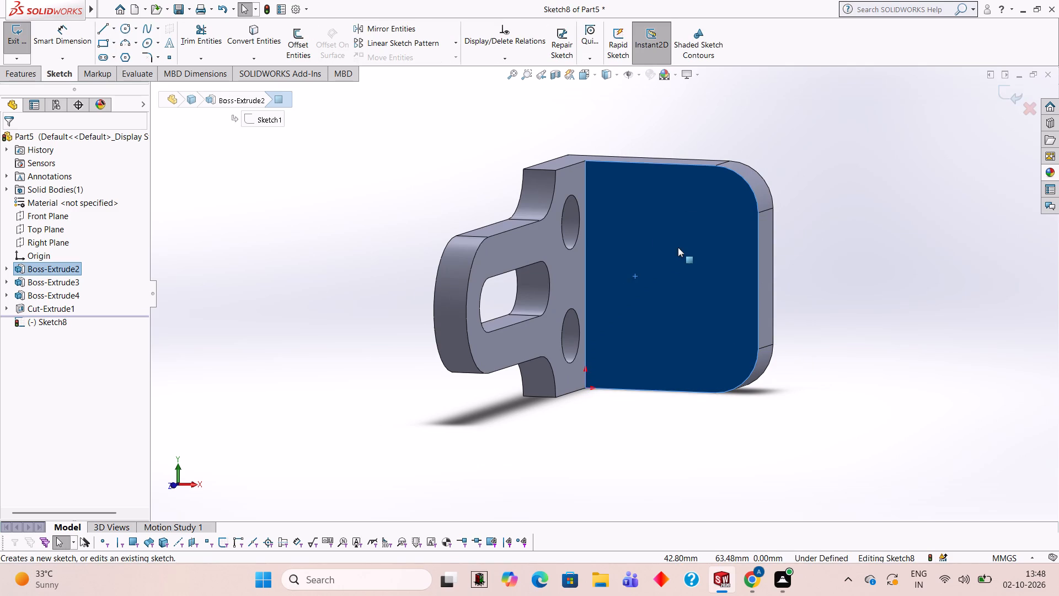
{"action": "key", "text": "ctrl+8"}
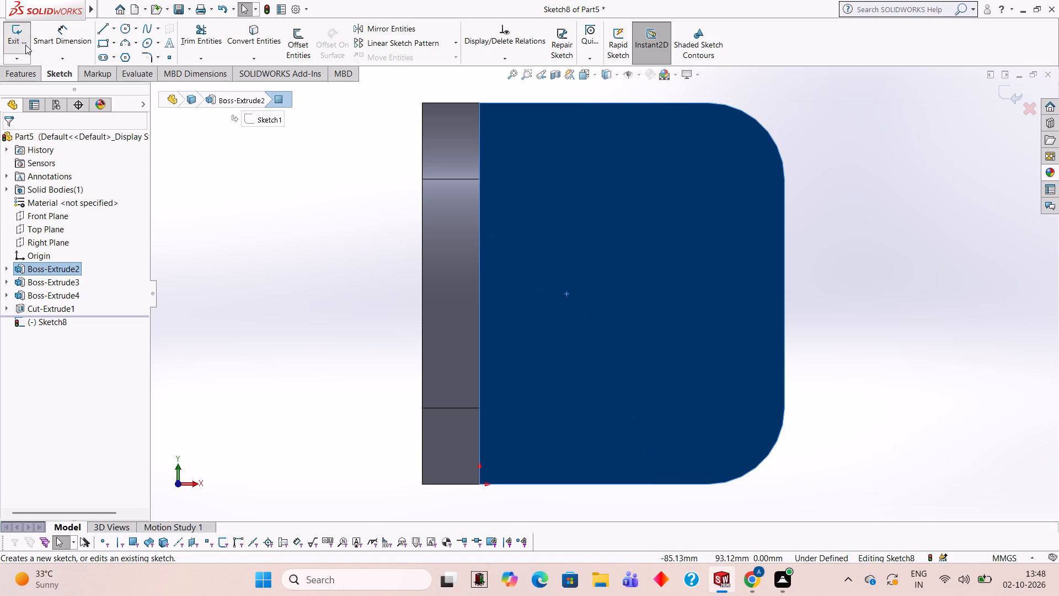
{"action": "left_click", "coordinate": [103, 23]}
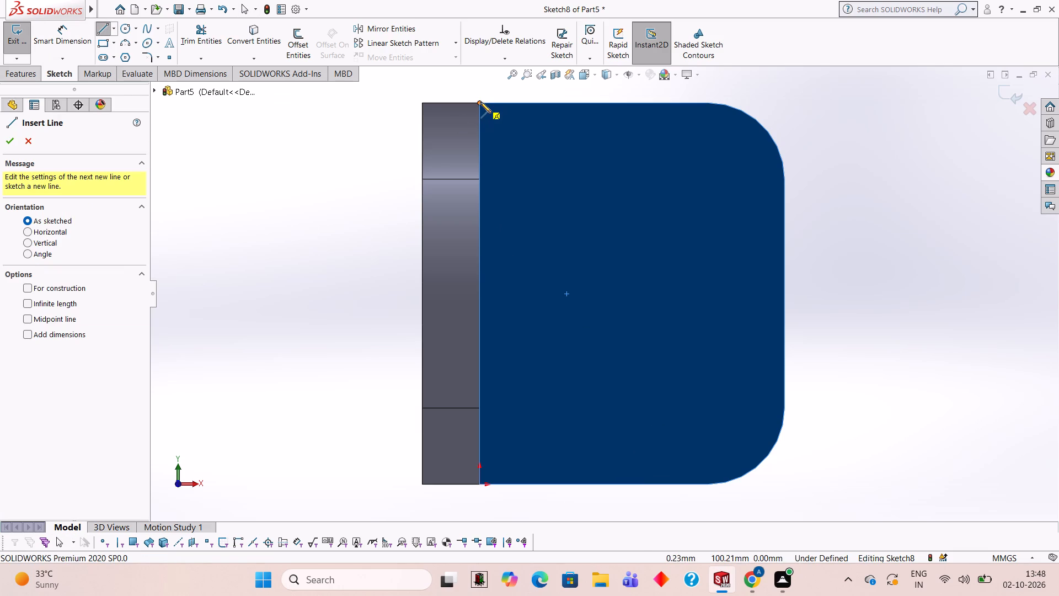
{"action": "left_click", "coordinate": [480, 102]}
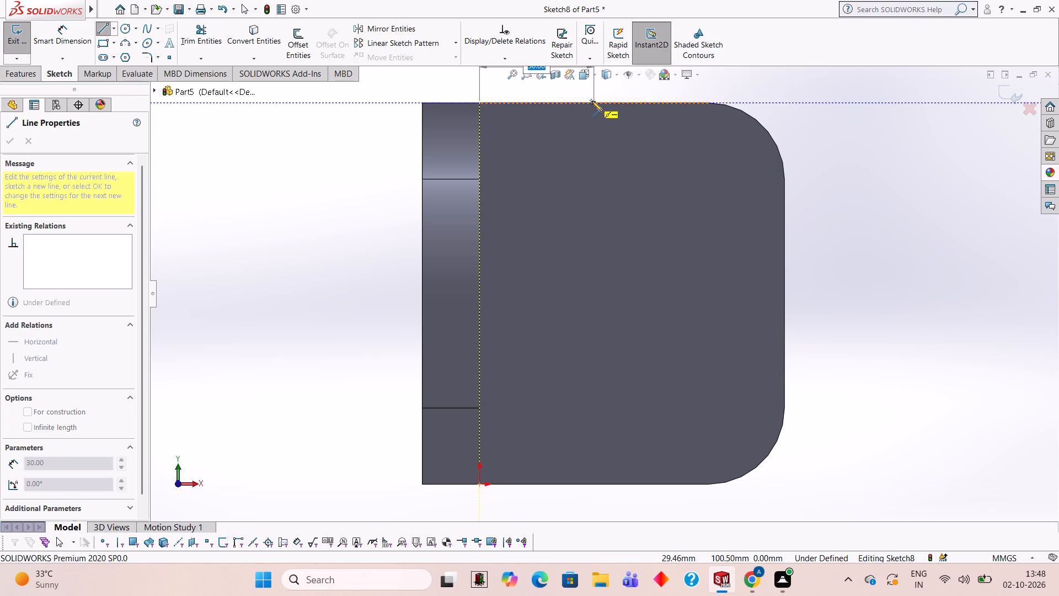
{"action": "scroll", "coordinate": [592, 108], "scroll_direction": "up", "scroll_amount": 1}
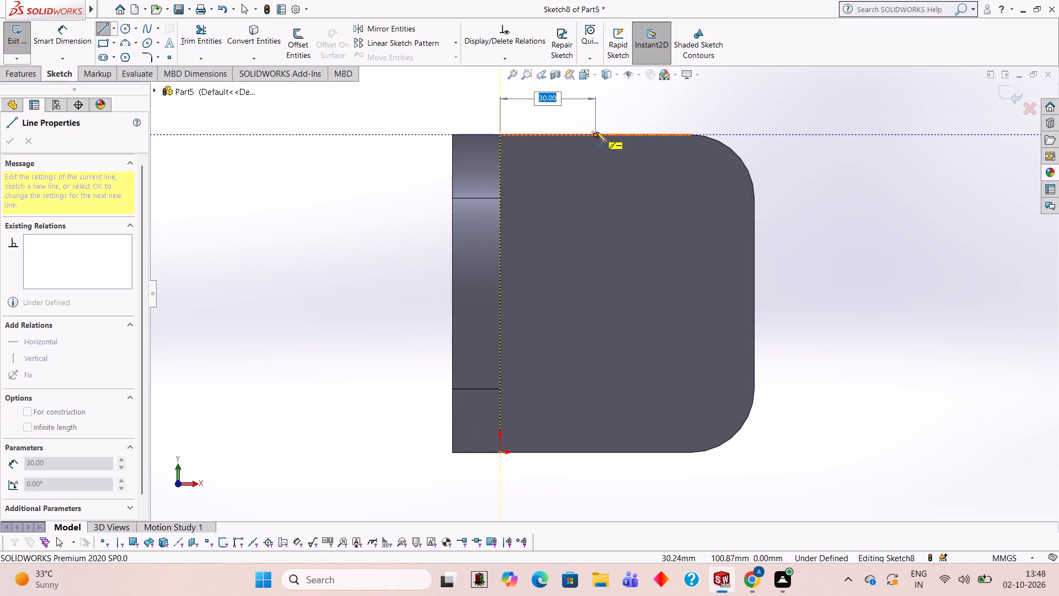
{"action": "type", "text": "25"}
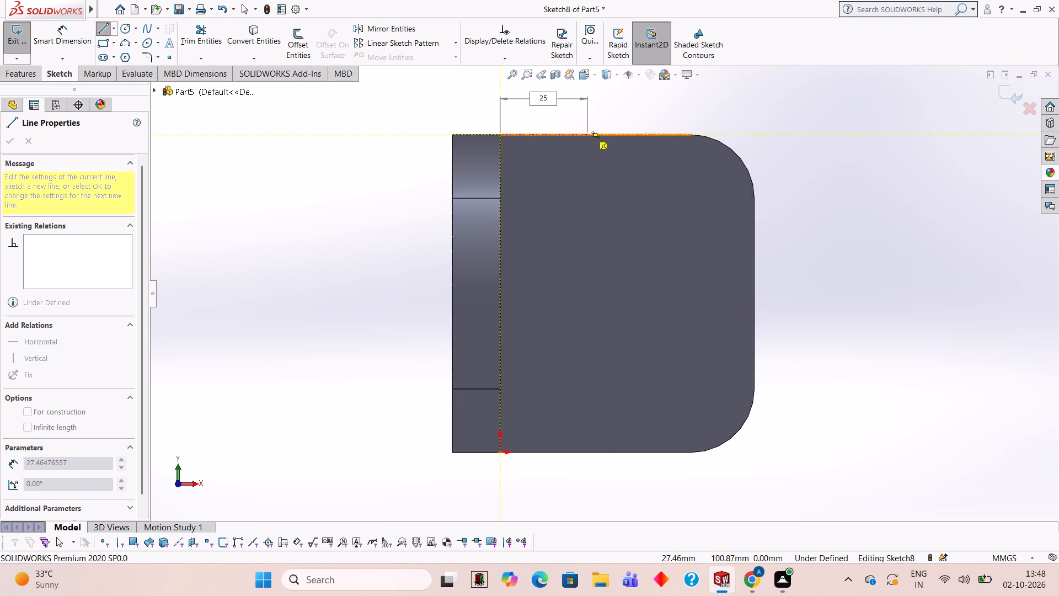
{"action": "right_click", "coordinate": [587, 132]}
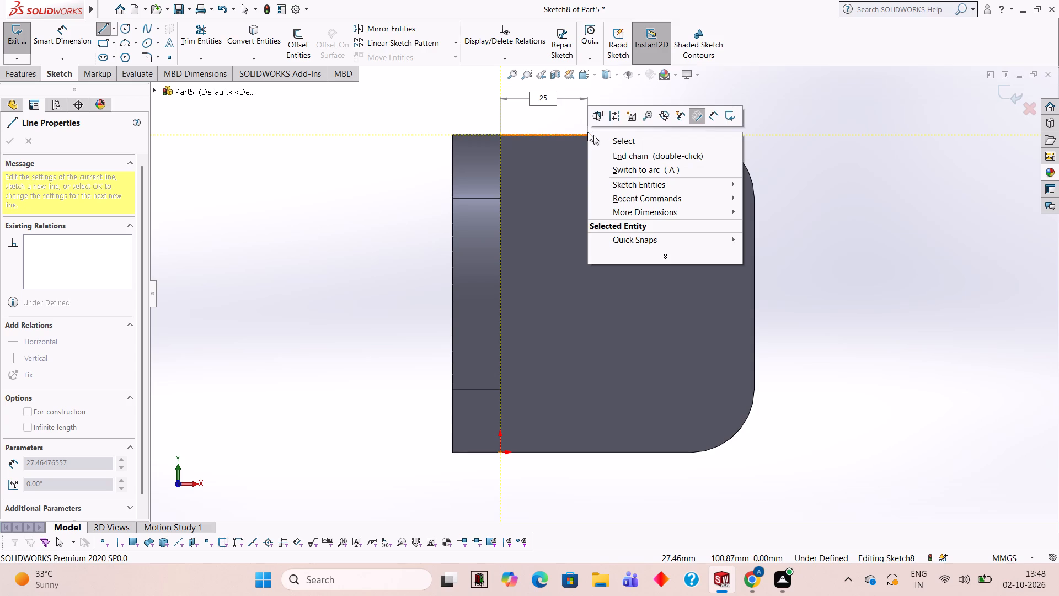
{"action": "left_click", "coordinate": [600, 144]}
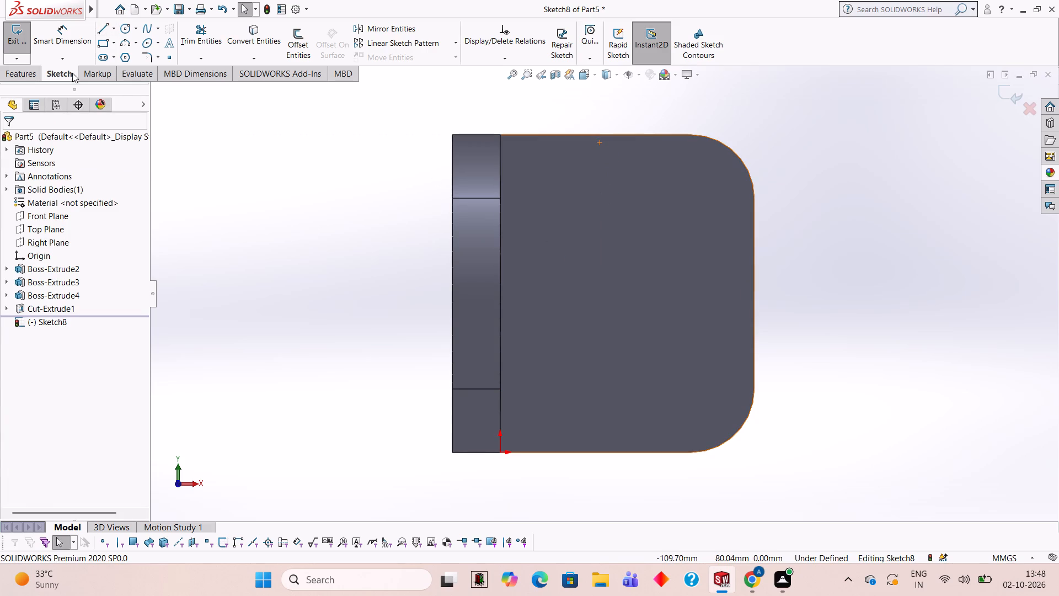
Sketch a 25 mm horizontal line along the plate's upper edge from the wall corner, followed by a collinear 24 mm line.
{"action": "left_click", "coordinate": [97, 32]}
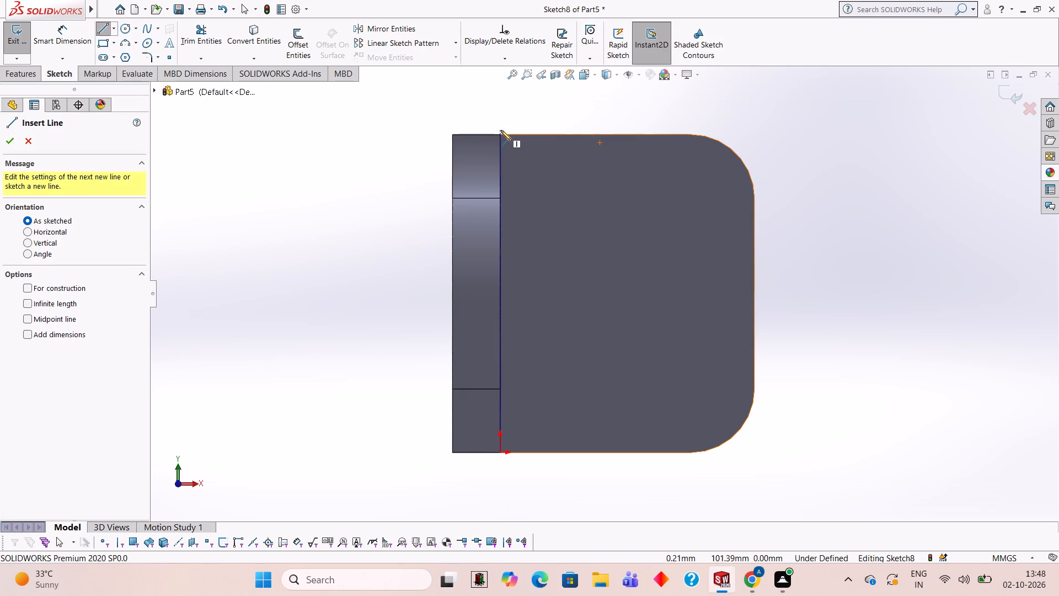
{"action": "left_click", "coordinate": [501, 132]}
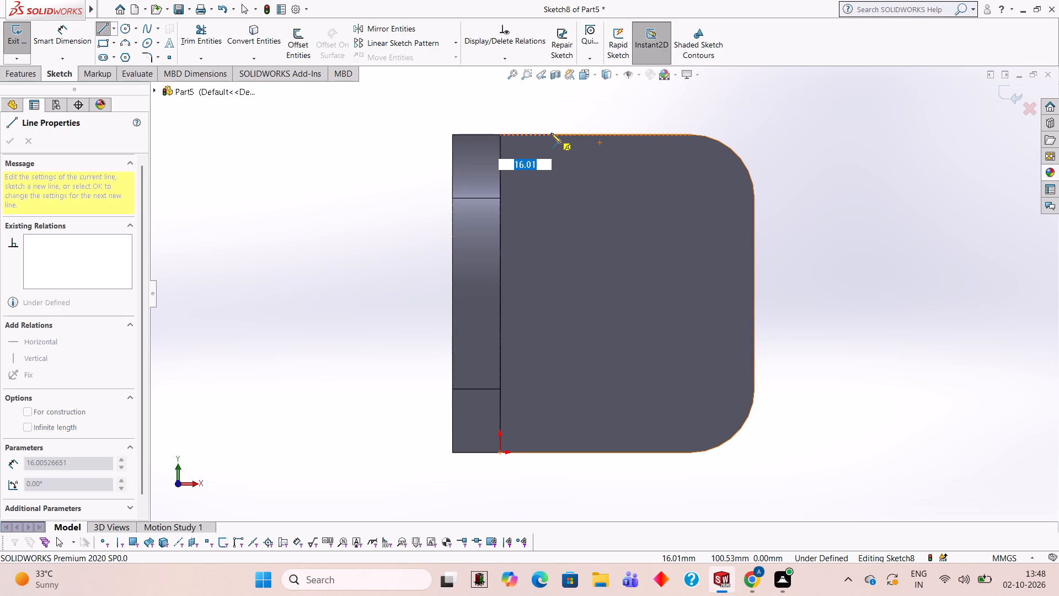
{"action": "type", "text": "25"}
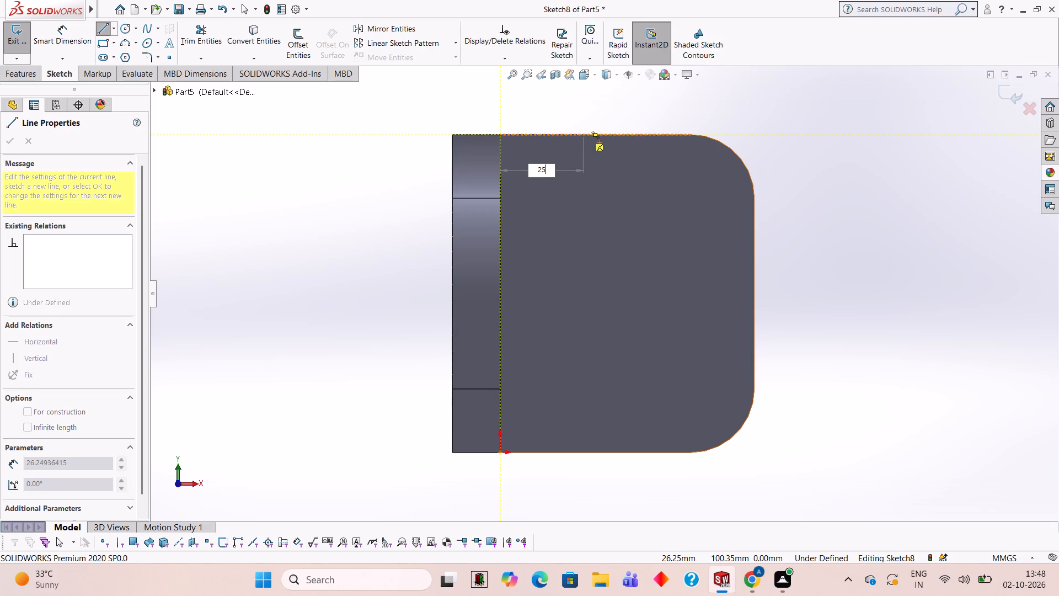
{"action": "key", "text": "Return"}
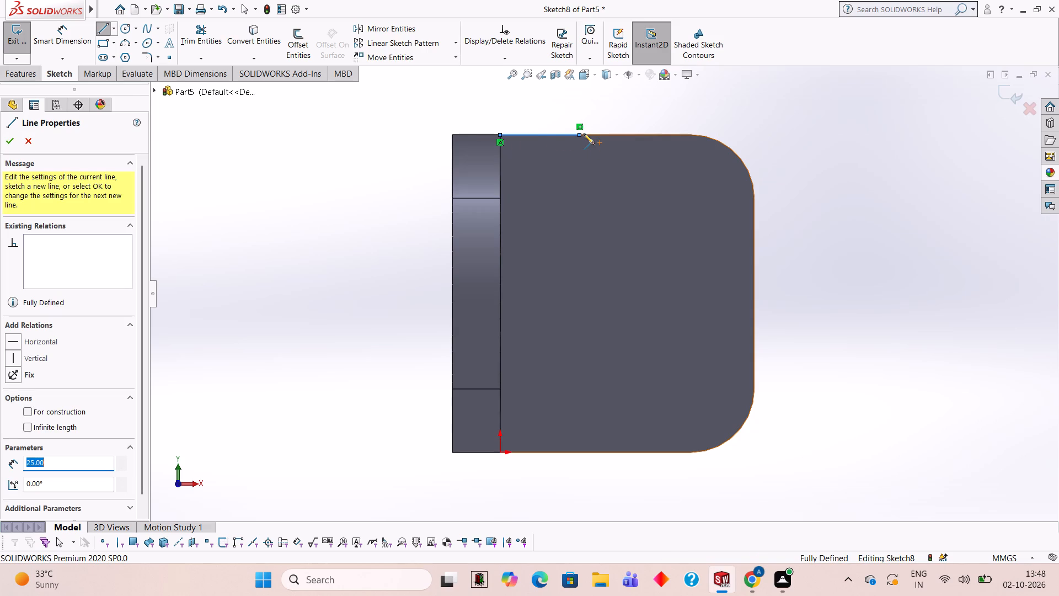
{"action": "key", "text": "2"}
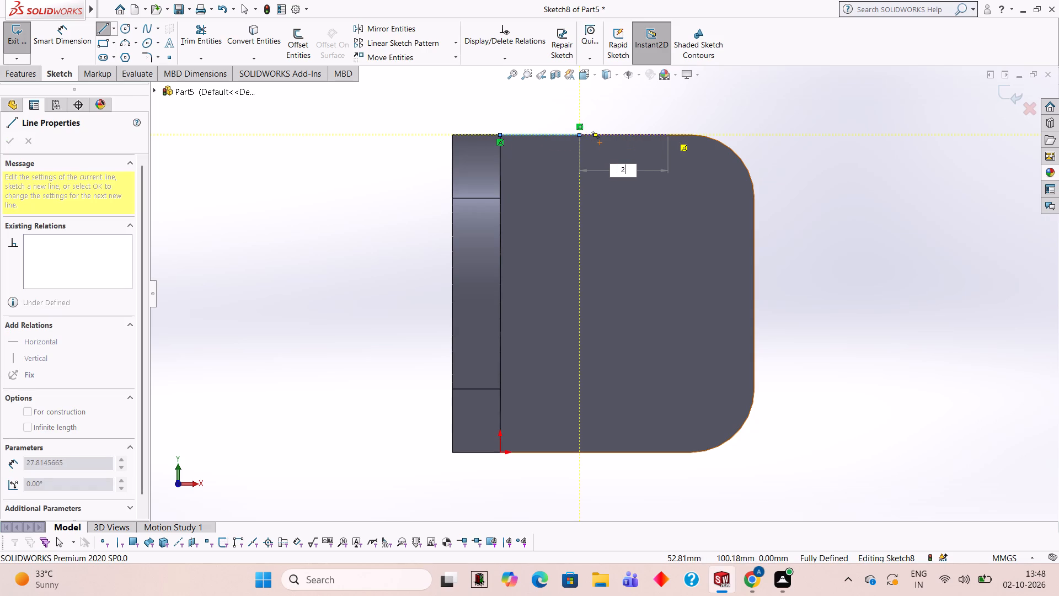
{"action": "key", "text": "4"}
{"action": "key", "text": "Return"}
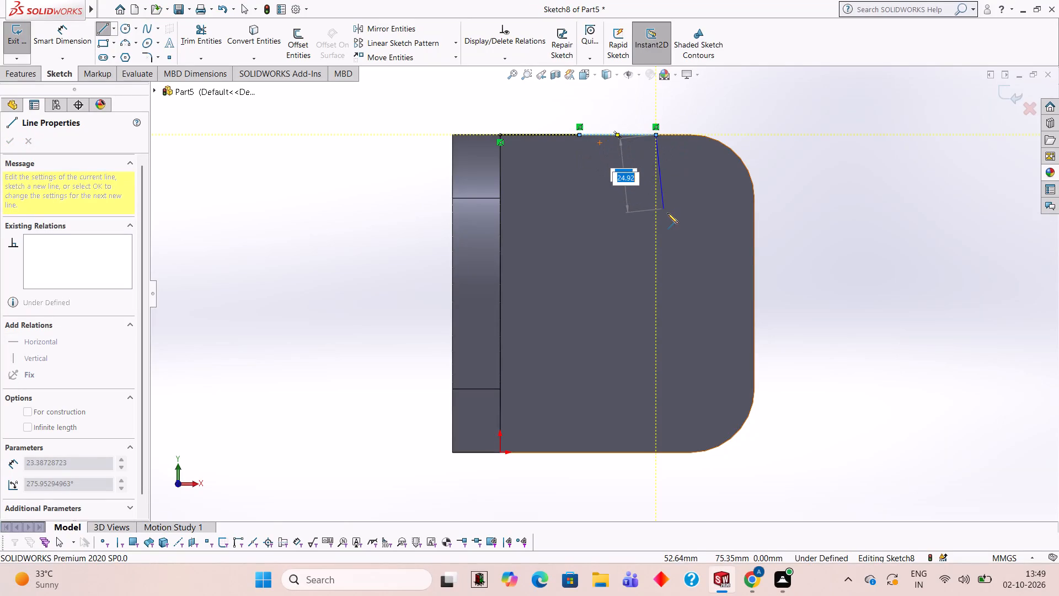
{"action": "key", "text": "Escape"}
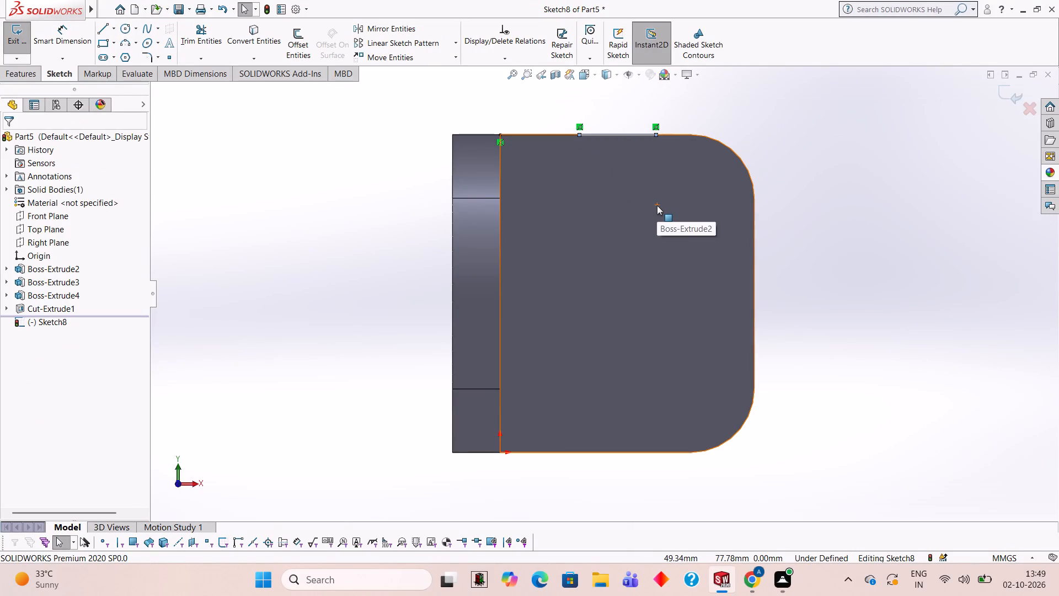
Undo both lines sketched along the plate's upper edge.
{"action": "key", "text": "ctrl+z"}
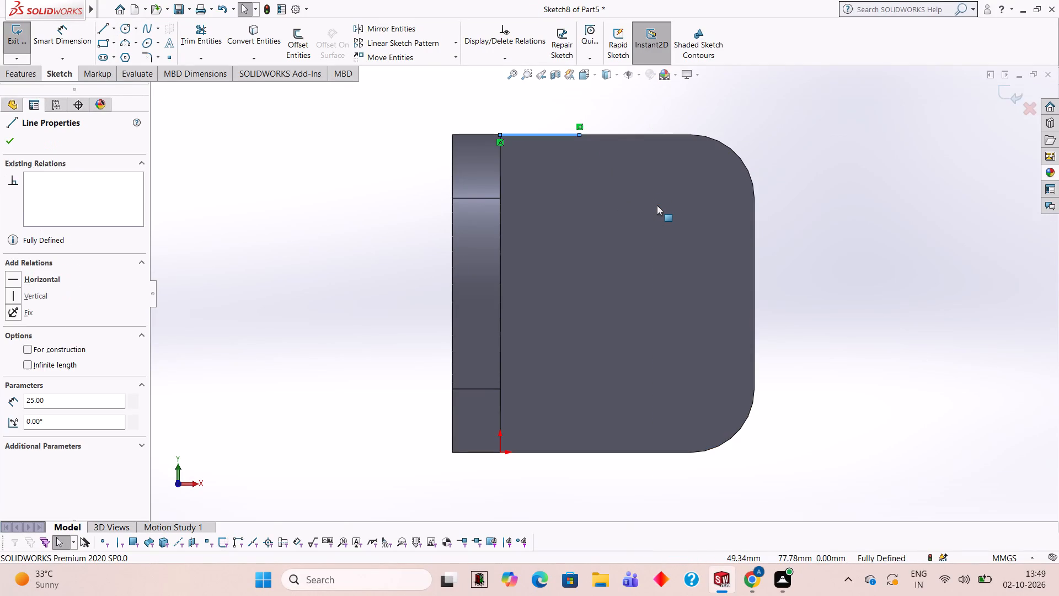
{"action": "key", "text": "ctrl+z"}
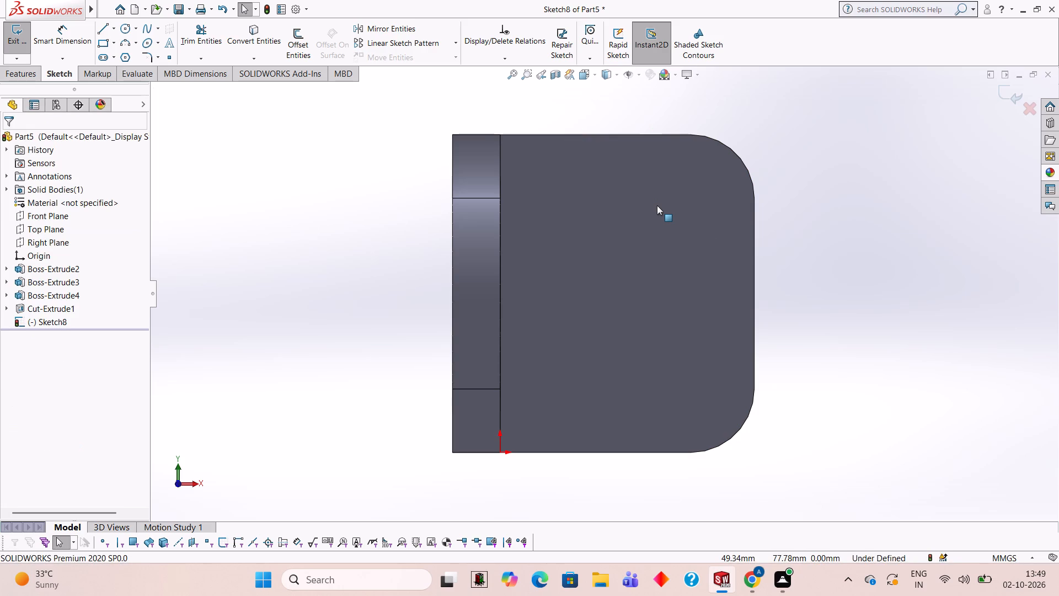
Sketch a 16 mm radius circle centred on the arc centre of the plate's upper rounded corner.
{"action": "left_click", "coordinate": [127, 23]}
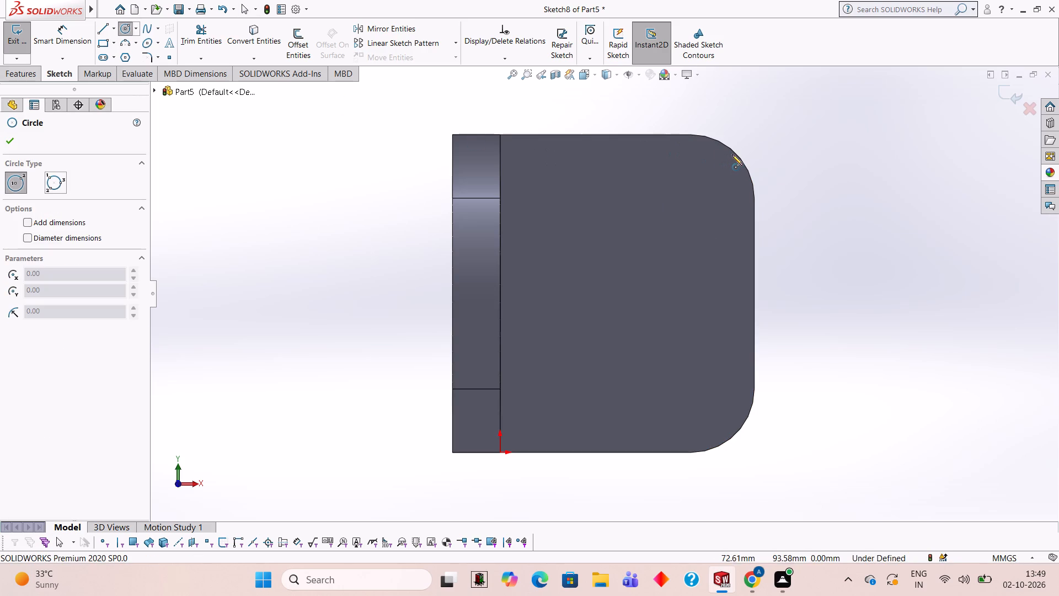
{"action": "left_click", "coordinate": [691, 198]}
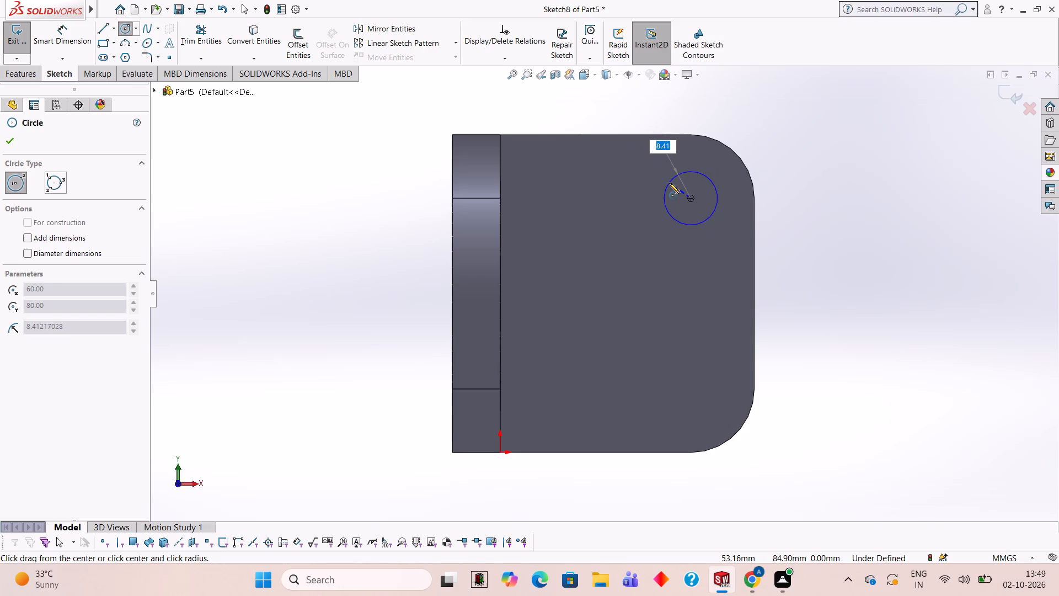
{"action": "type", "text": "16"}
{"action": "key", "text": "Return"}
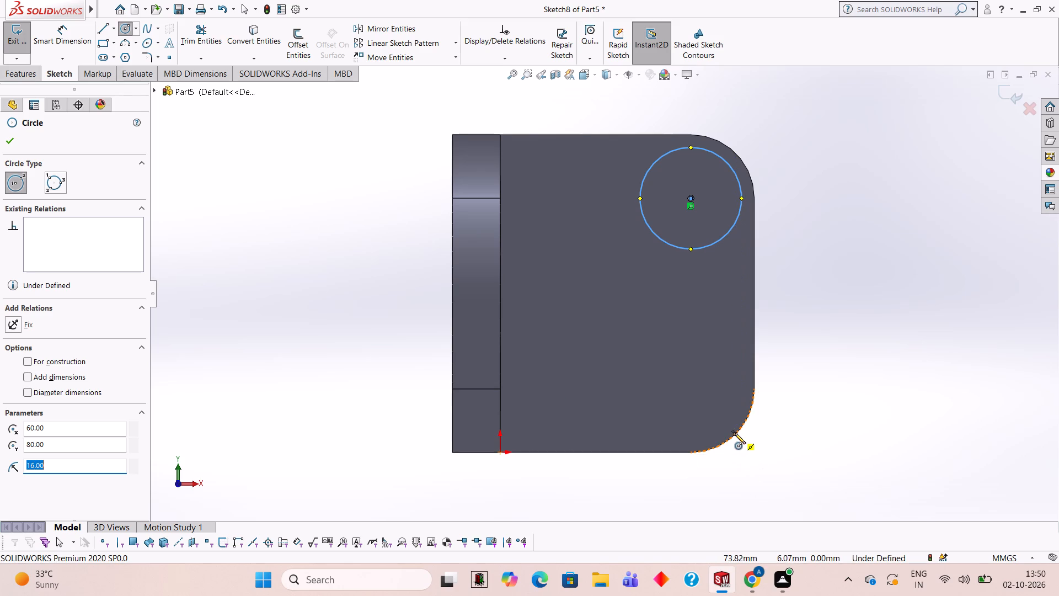
Sketch a second 16 mm radius circle centred on the arc centre of the plate's lower rounded corner.
{"action": "left_click", "coordinate": [691, 390]}
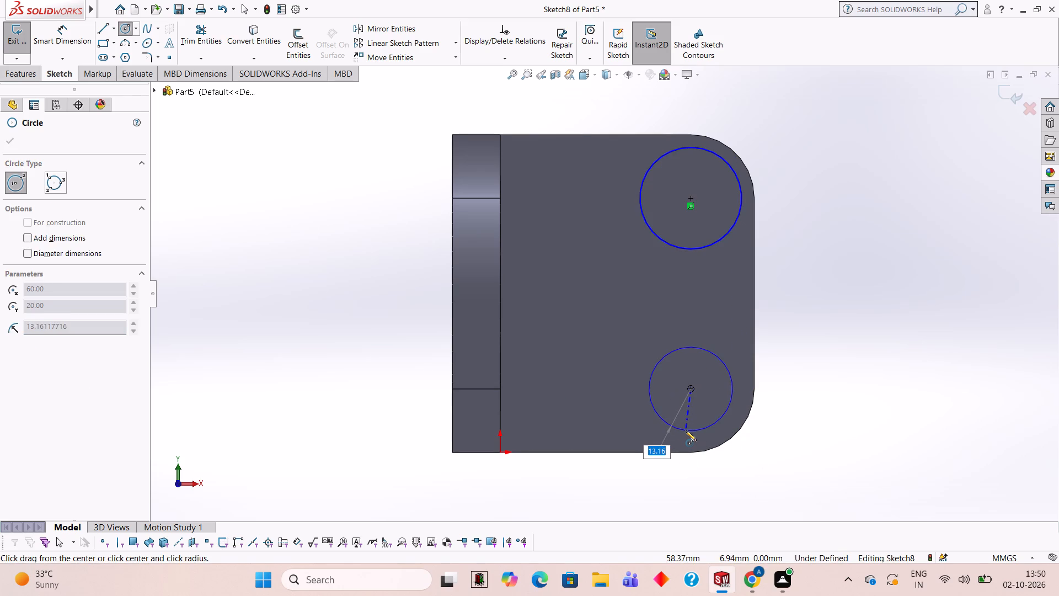
{"action": "type", "text": "16"}
{"action": "key", "text": "Return"}
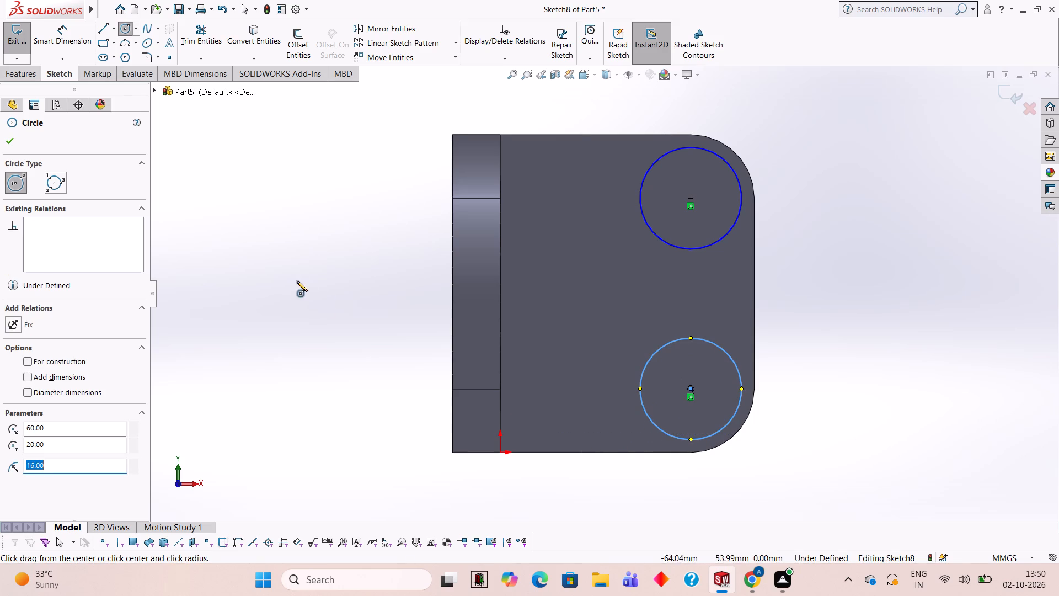
Sketch a 24 mm horizontal line from the upper circle's centre towards the wall.
{"action": "left_click", "coordinate": [98, 28]}
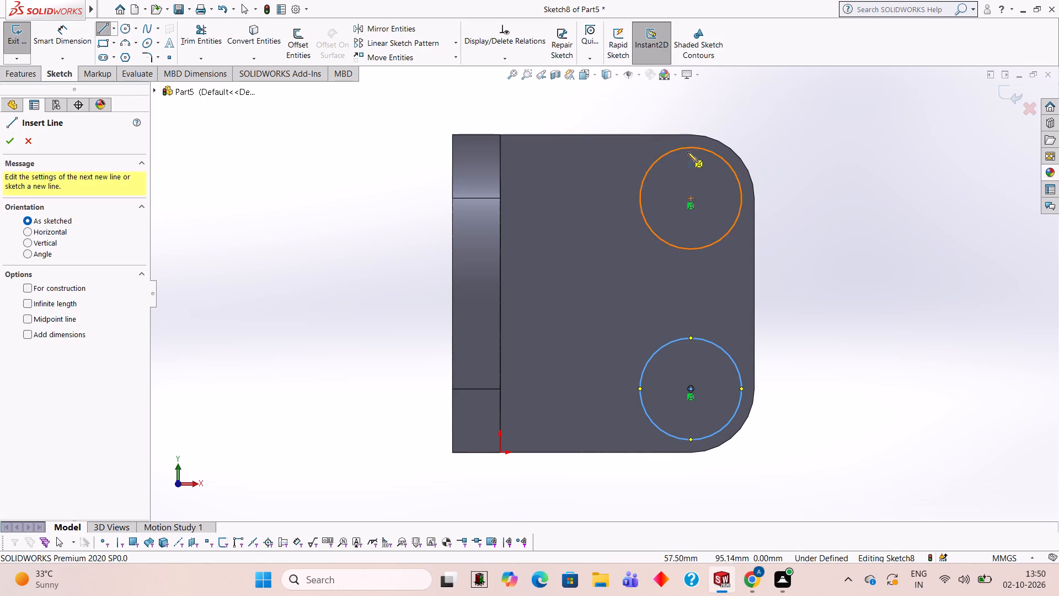
{"action": "left_click", "coordinate": [688, 197]}
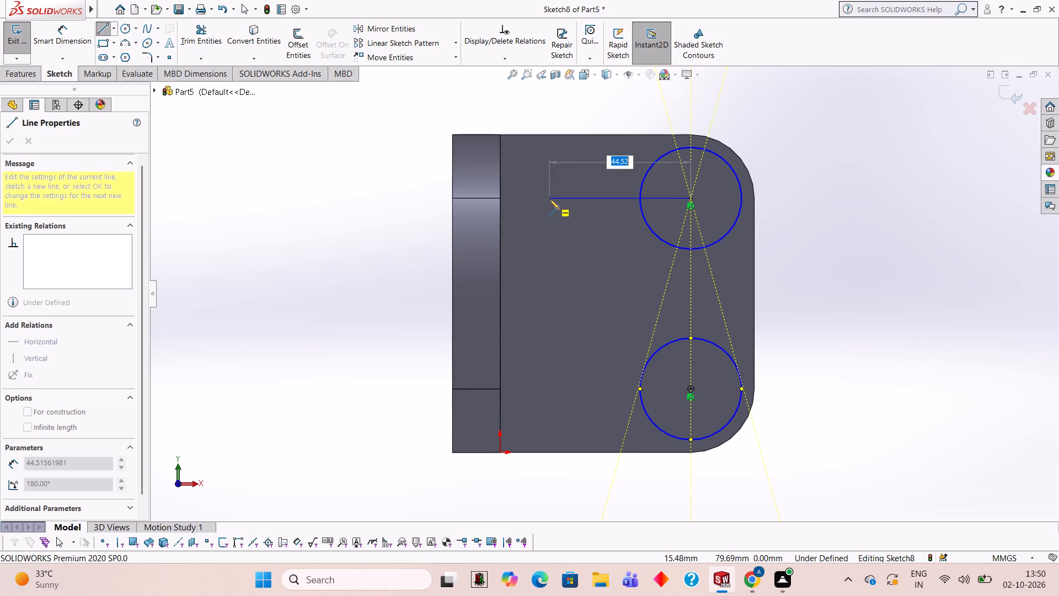
{"action": "type", "text": "25"}
{"action": "key", "text": "BackSpace"}
{"action": "key", "text": "4"}
{"action": "key", "text": "Return"}
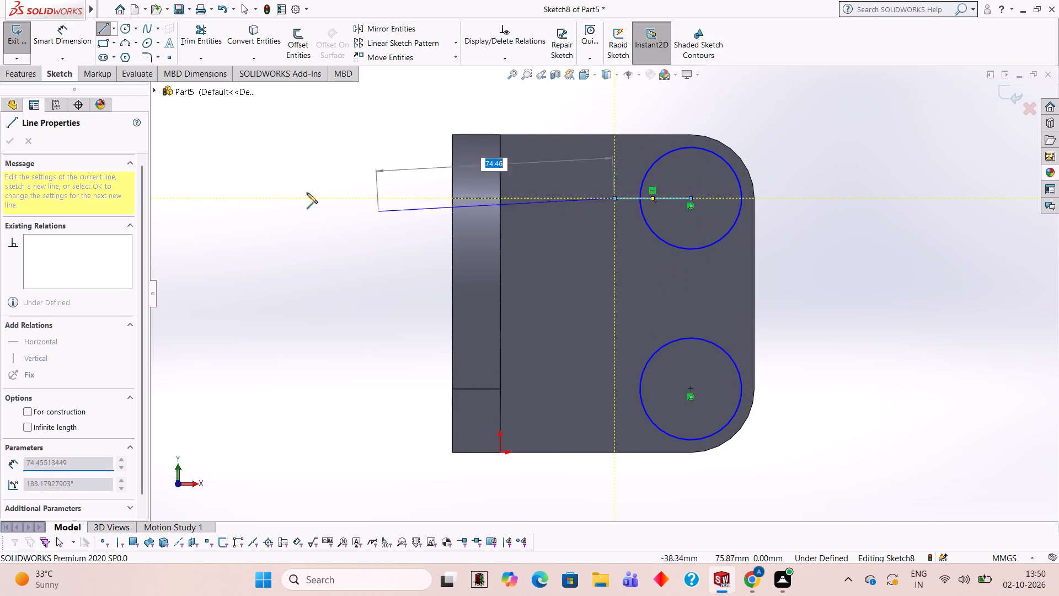
Sketch a 16 mm radius circle centred on the wall-side end of the upper 24 mm line.
{"action": "left_click", "coordinate": [126, 29]}
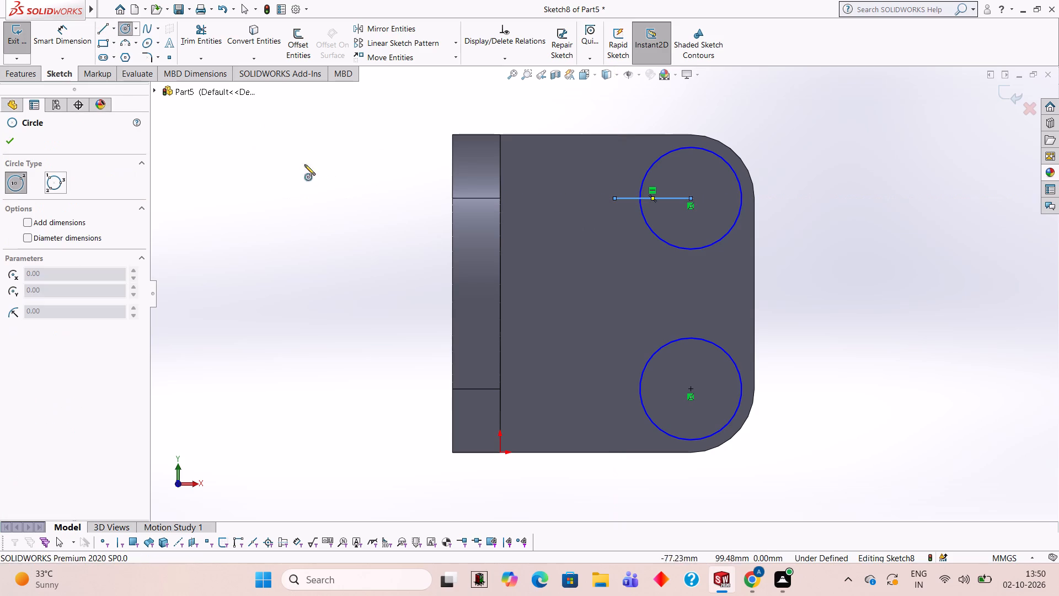
{"action": "left_click", "coordinate": [613, 197]}
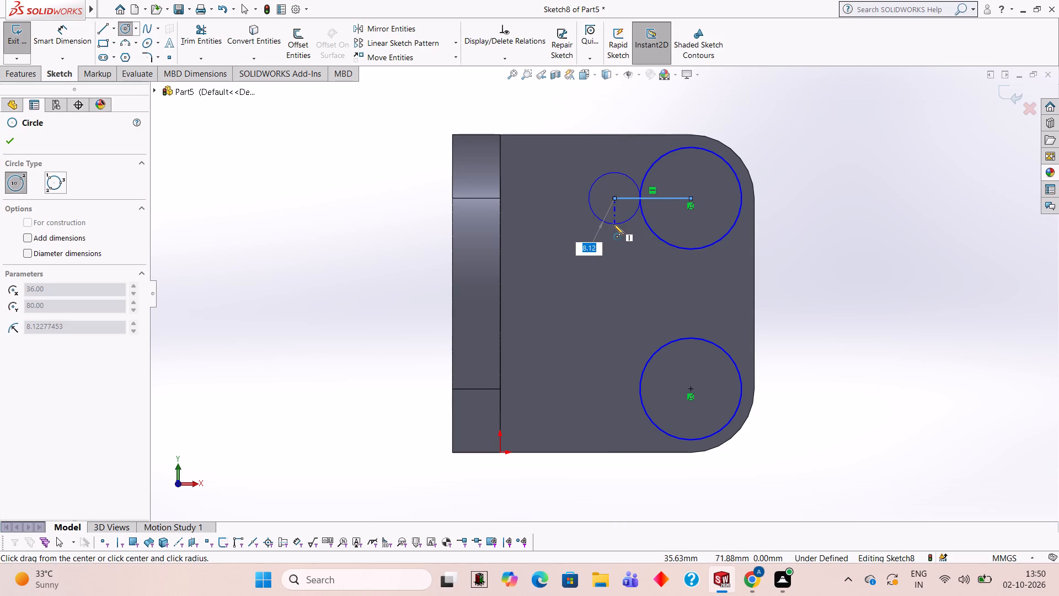
{"action": "key", "text": "1"}
{"action": "key", "text": "6"}
{"action": "key", "text": "Return"}
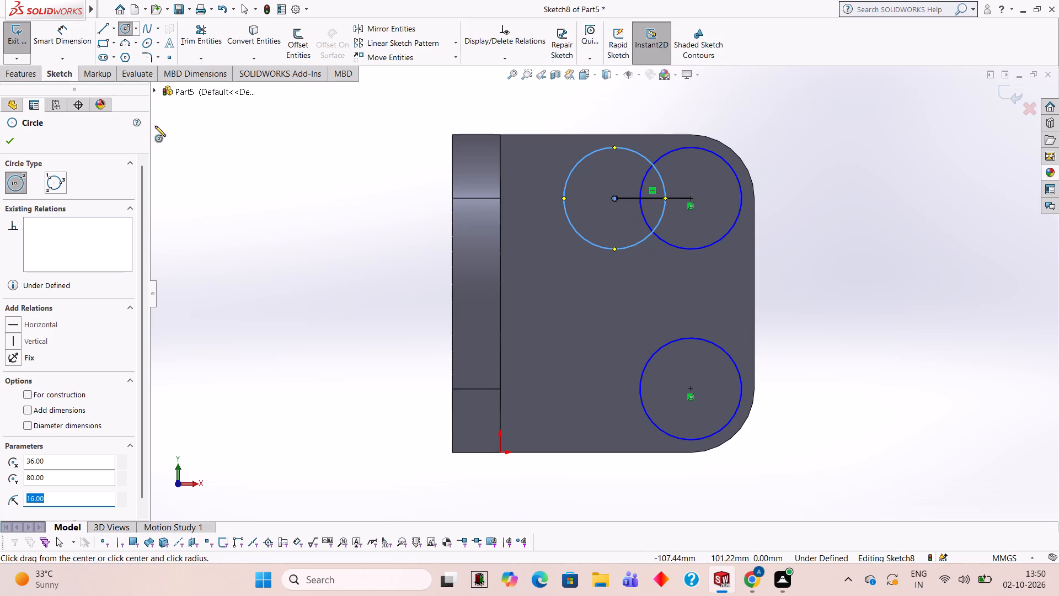
Sketch a 24 mm horizontal line from the lower circle's centre towards the wall.
{"action": "left_click", "coordinate": [102, 28]}
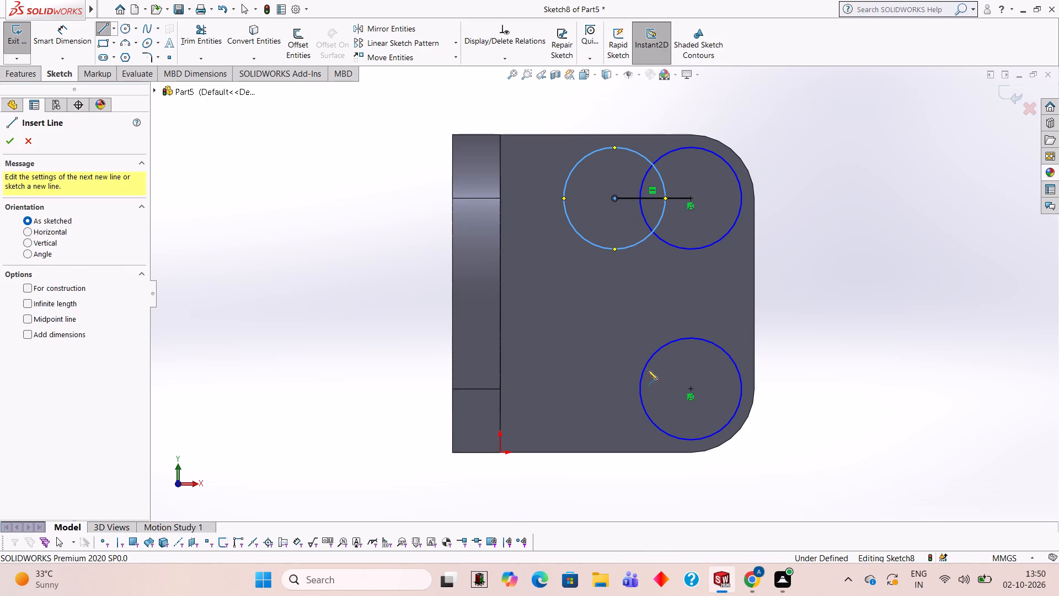
{"action": "left_click", "coordinate": [692, 387]}
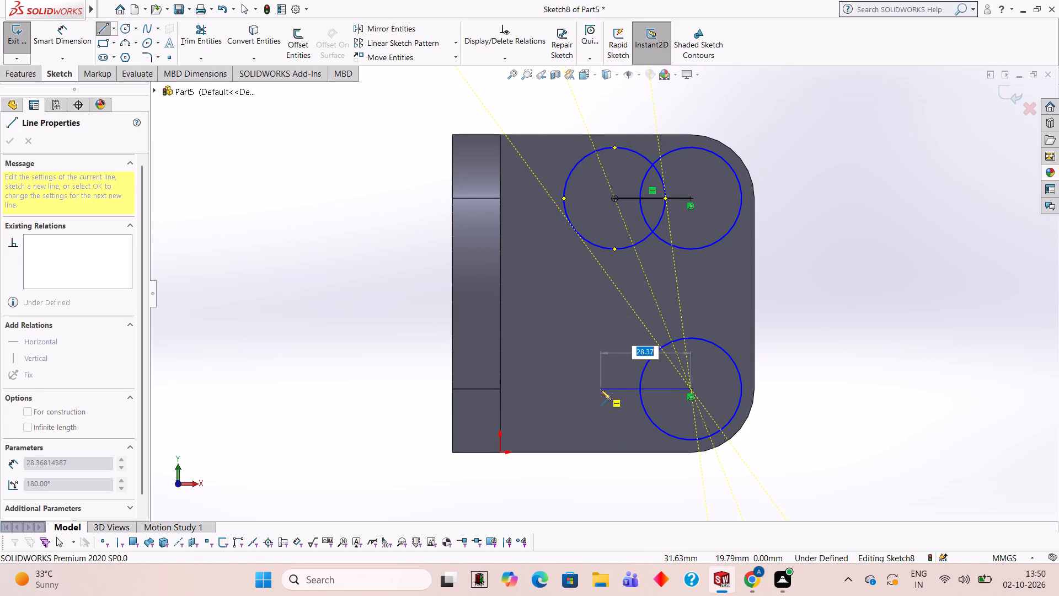
{"action": "type", "text": "24"}
{"action": "key", "text": "Return"}
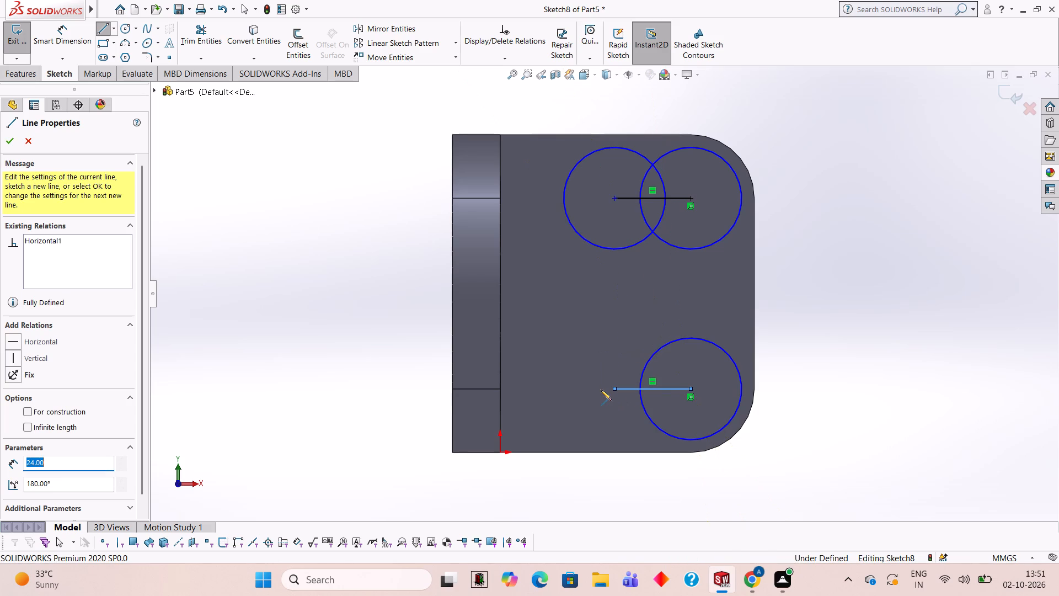
Sketch a 16 mm radius circle centred on the wall-side end of the lower 24 mm line.
{"action": "left_click", "coordinate": [129, 24]}
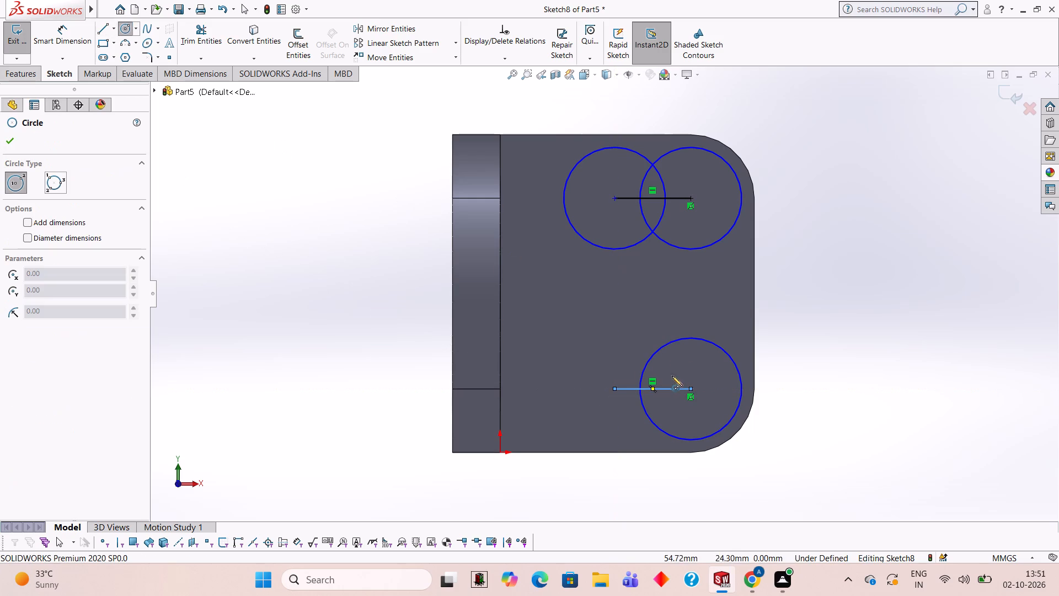
{"action": "left_click", "coordinate": [614, 389]}
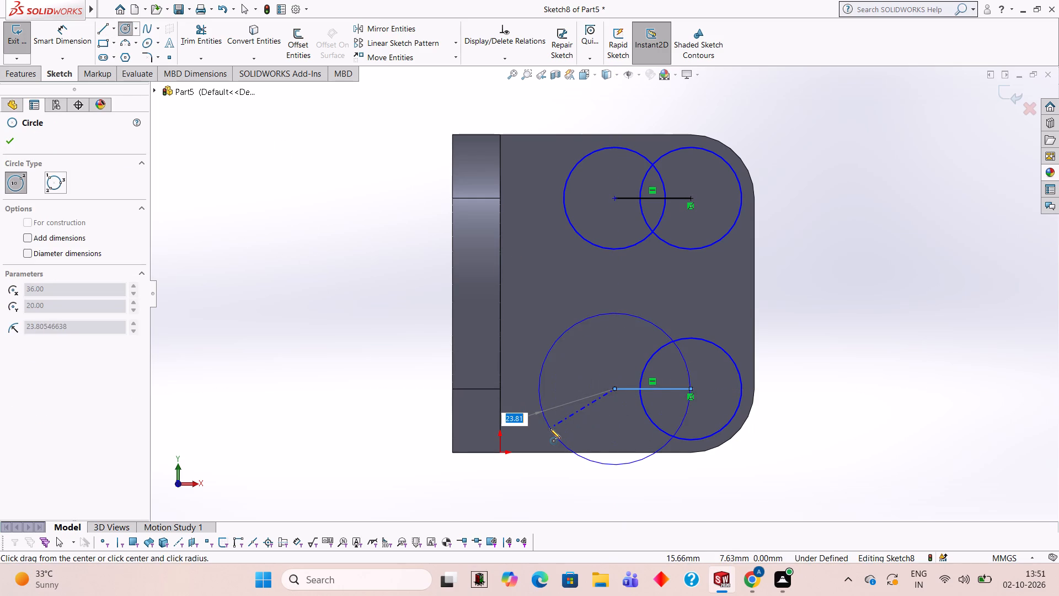
{"action": "type", "text": "16"}
{"action": "key", "text": "Return"}
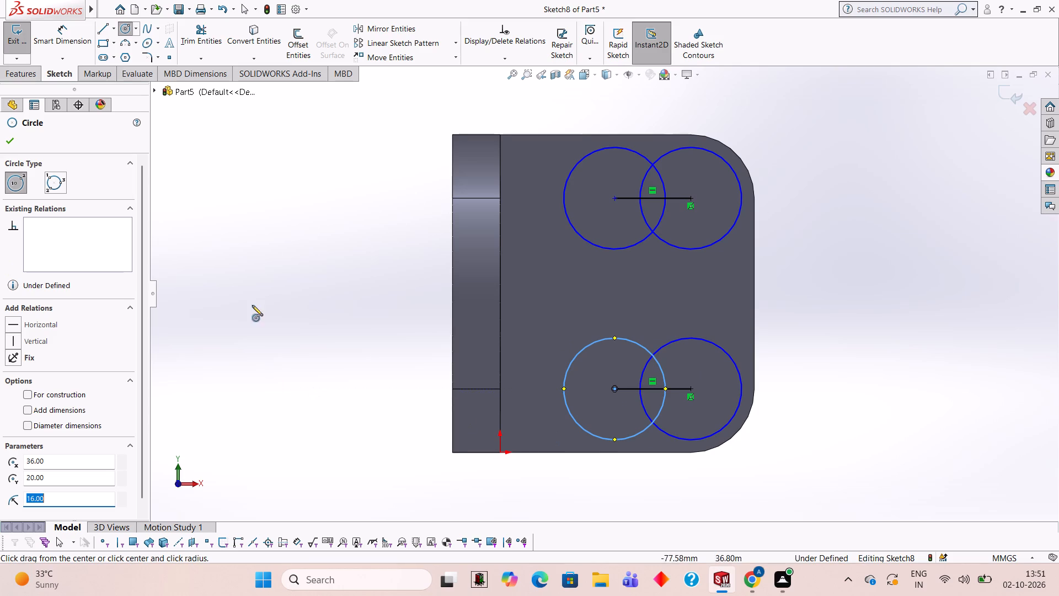
Join the two lower circles with 24 mm tangent lines above and below, linked by a vertical line through the outer circle's centre.
{"action": "left_click", "coordinate": [106, 29]}
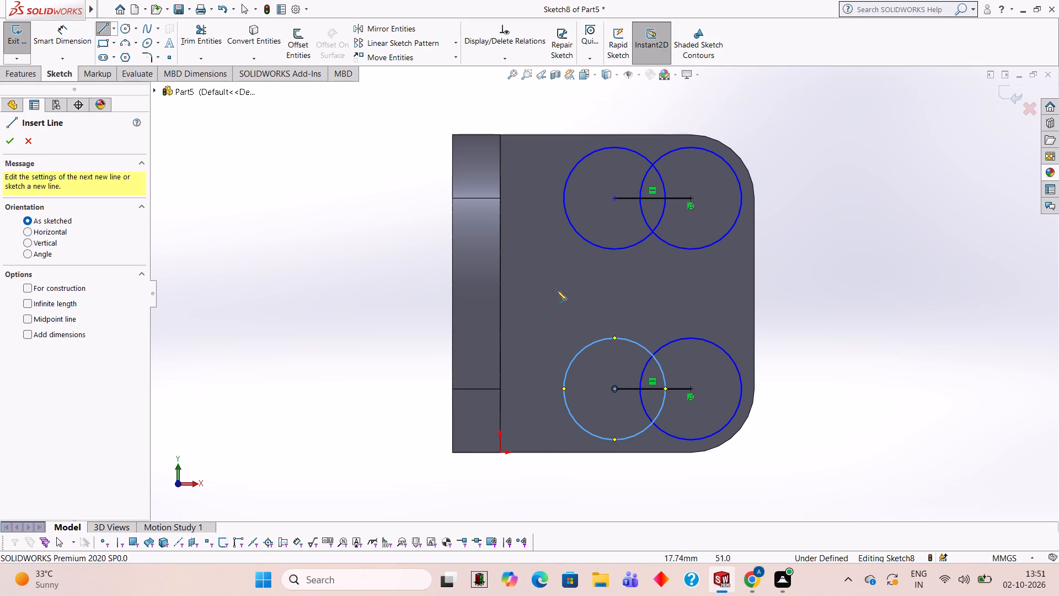
{"action": "left_click", "coordinate": [616, 338]}
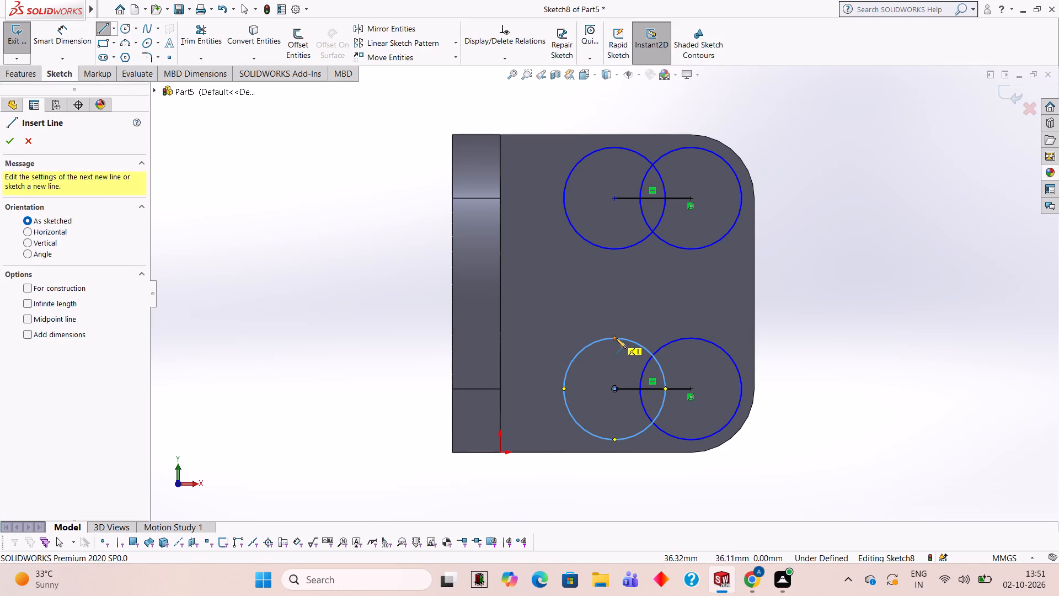
{"action": "left_click", "coordinate": [691, 337]}
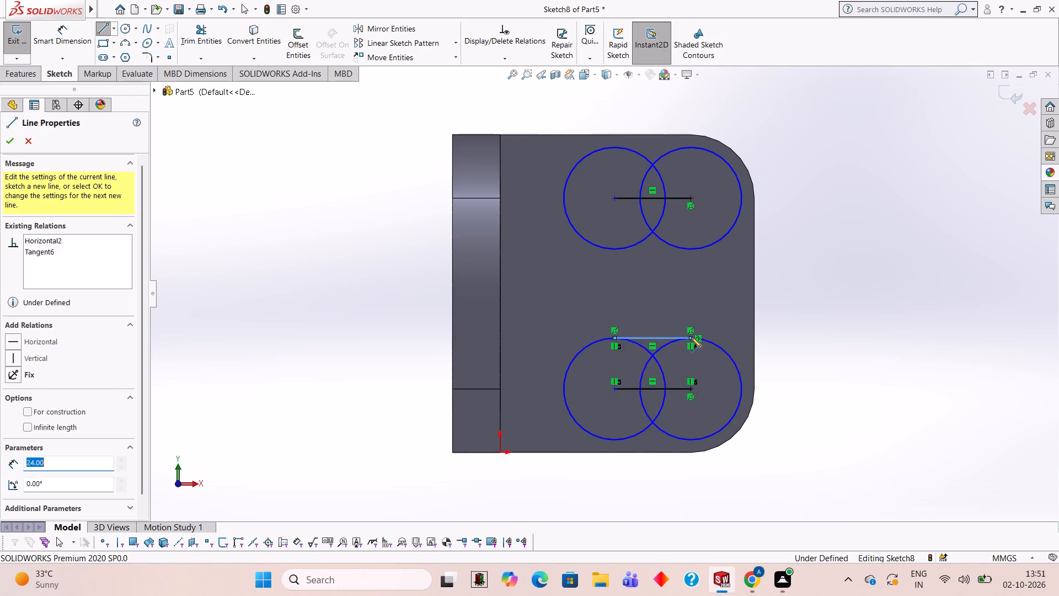
{"action": "left_click", "coordinate": [689, 439]}
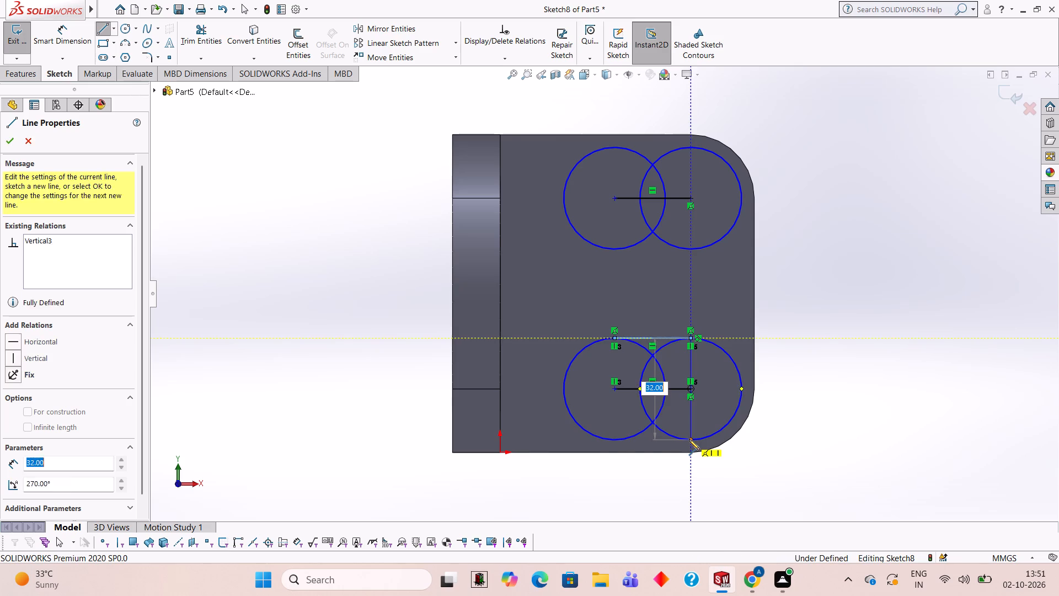
{"action": "left_click", "coordinate": [613, 440]}
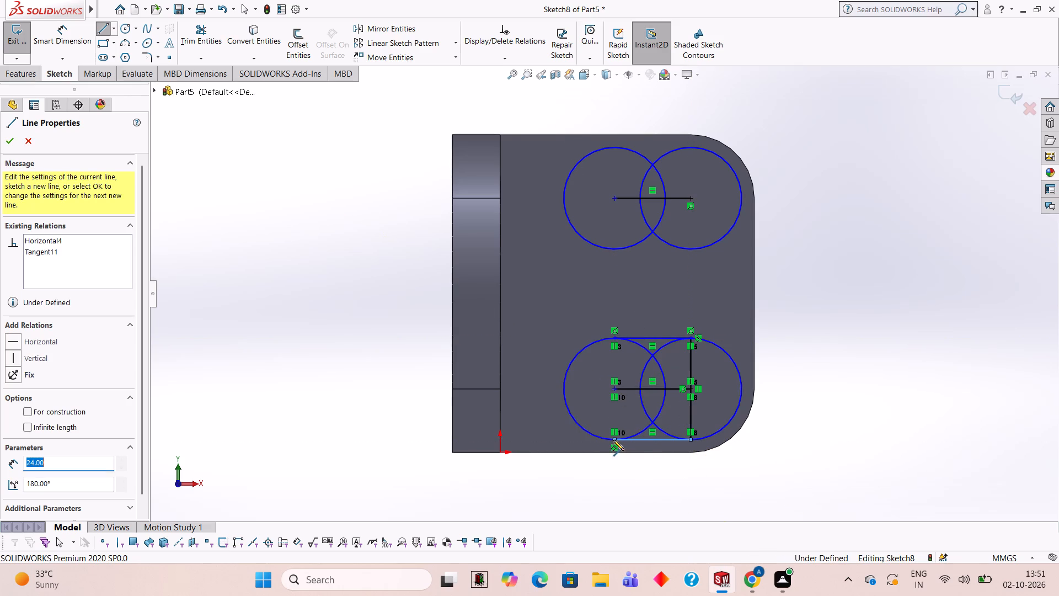
Trim the inner arcs, vertical line and centre line of the lower circle pair, leaving only a closed slot outline.
{"action": "left_click", "coordinate": [192, 49]}
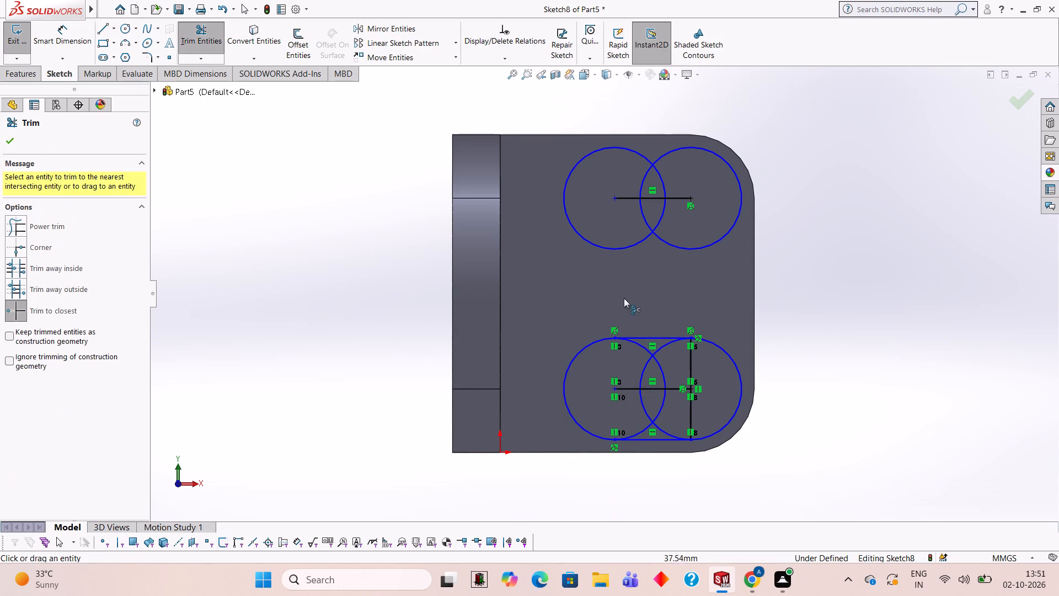
{"action": "left_click", "coordinate": [646, 348]}
{"action": "left_click", "coordinate": [658, 360]}
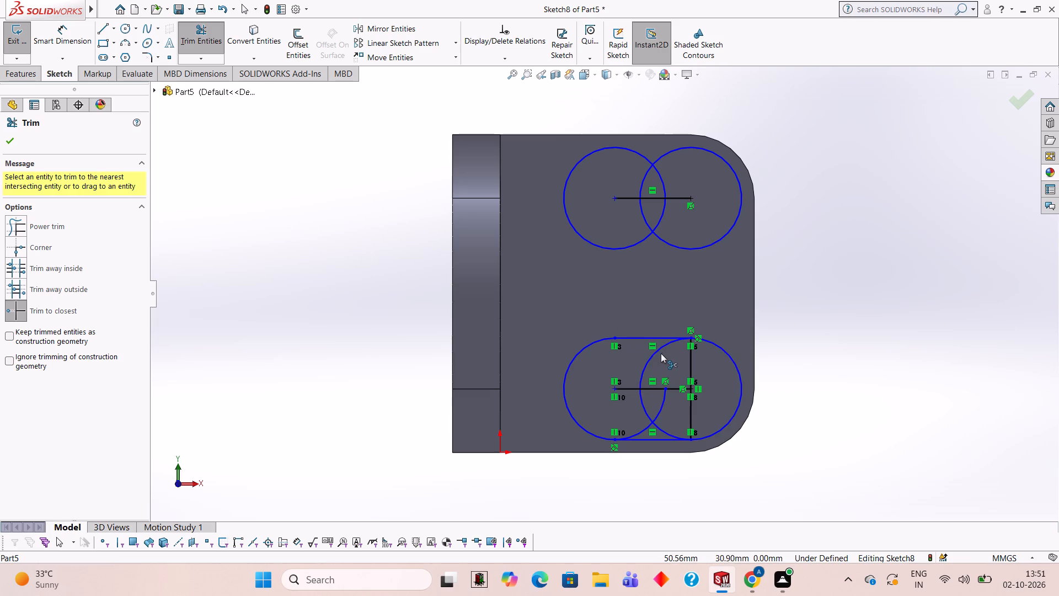
{"action": "left_click", "coordinate": [661, 350]}
{"action": "left_click", "coordinate": [664, 393]}
{"action": "left_click", "coordinate": [664, 388]}
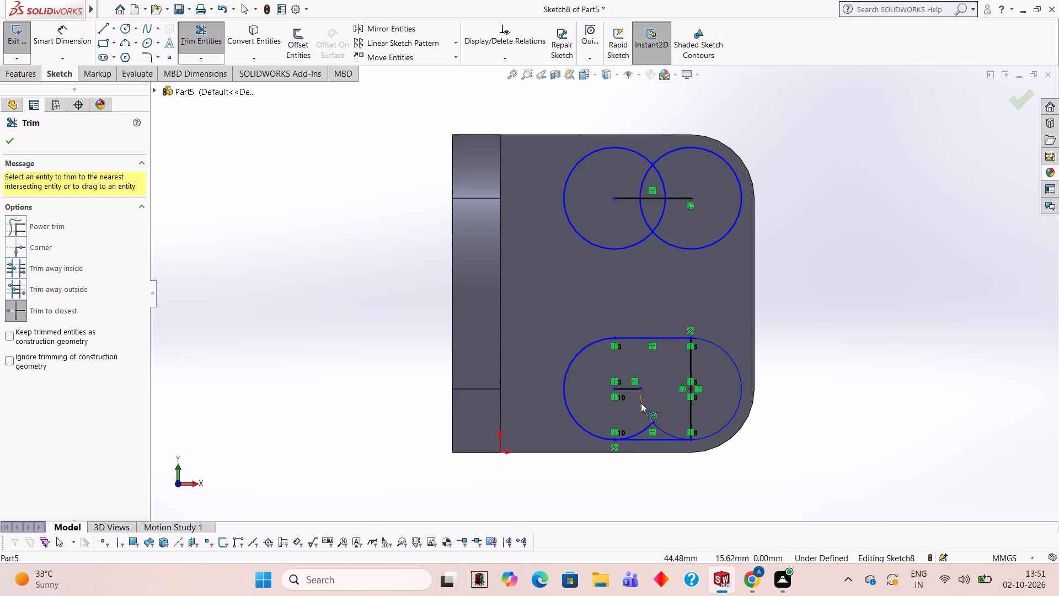
{"action": "left_click", "coordinate": [640, 401]}
{"action": "left_click", "coordinate": [665, 433]}
{"action": "left_click", "coordinate": [641, 430]}
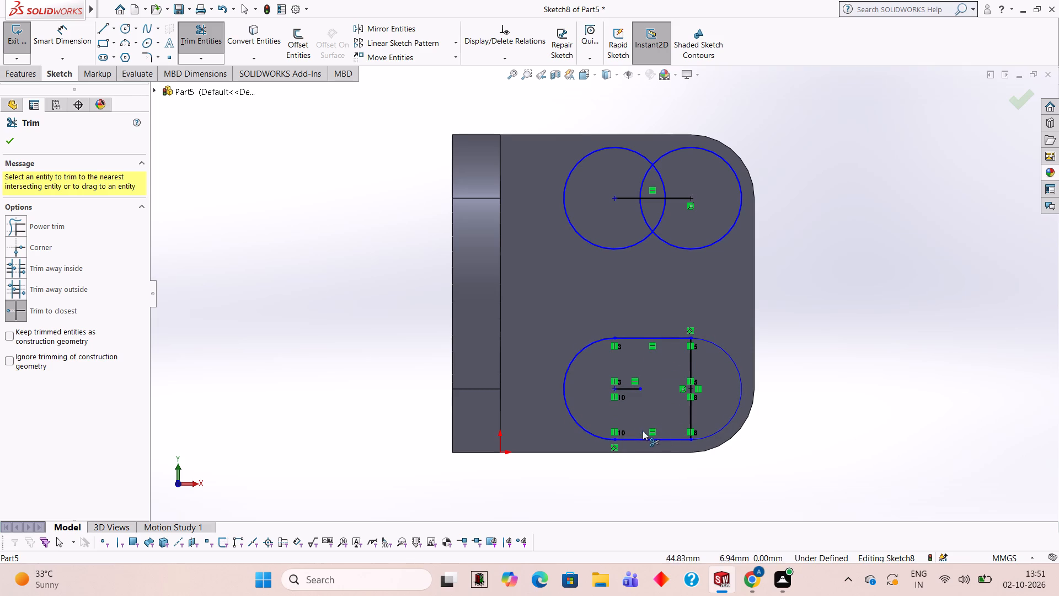
{"action": "left_click", "coordinate": [688, 415]}
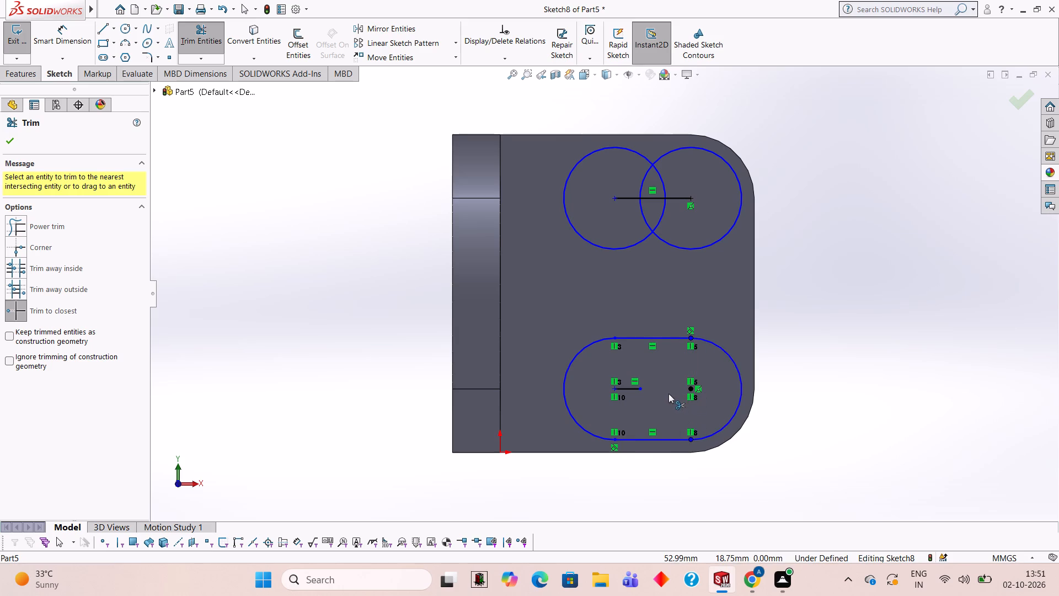
{"action": "left_click", "coordinate": [625, 391]}
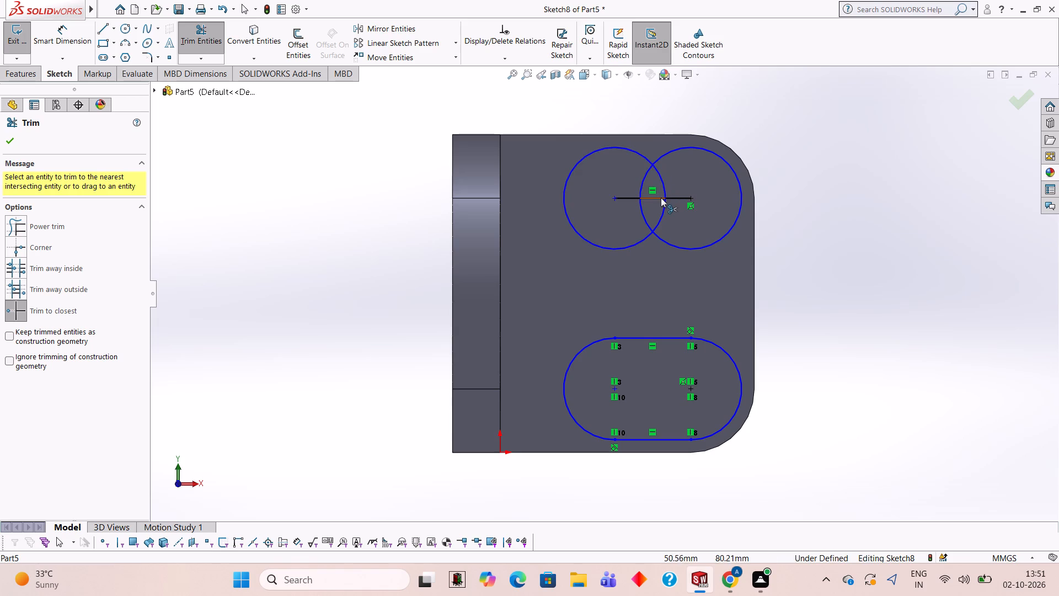
Join the two upper circles with horizontal tangent lines above and below, linked by a vertical line through the outer circle's centre.
{"action": "left_click", "coordinate": [96, 34]}
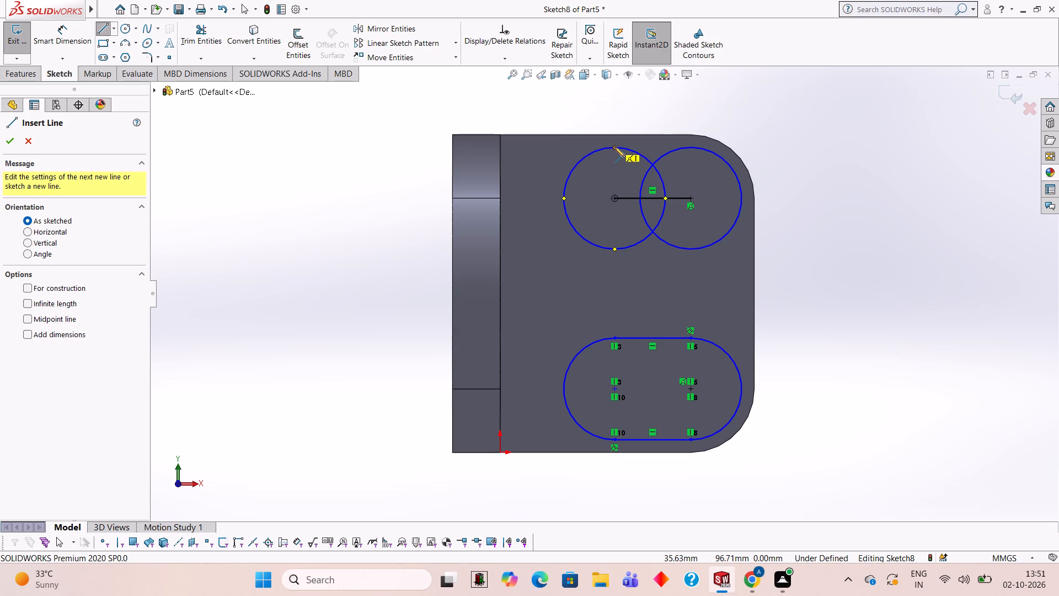
{"action": "left_click", "coordinate": [613, 148]}
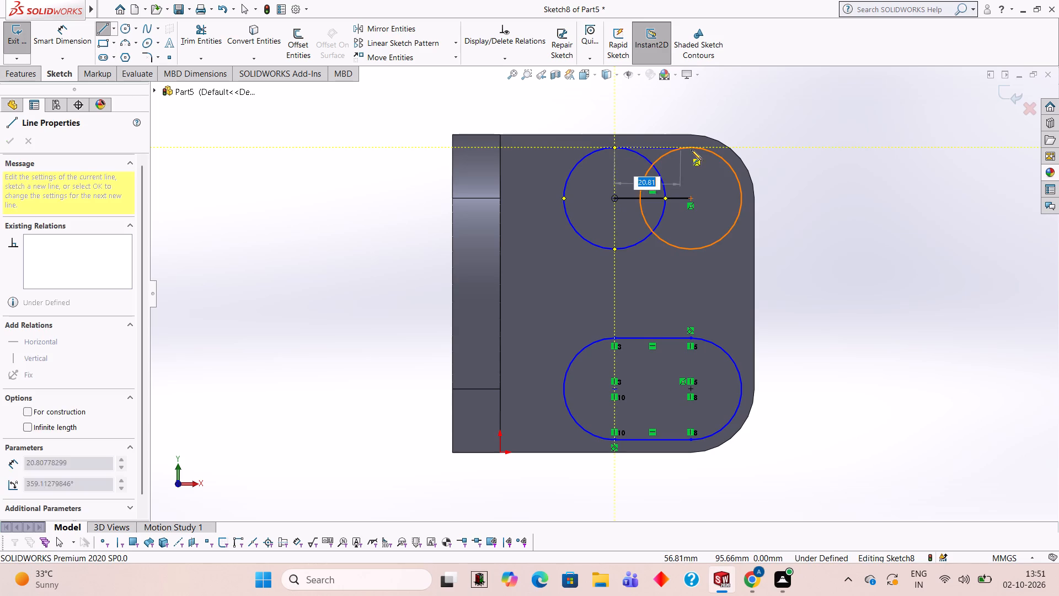
{"action": "left_click", "coordinate": [691, 147]}
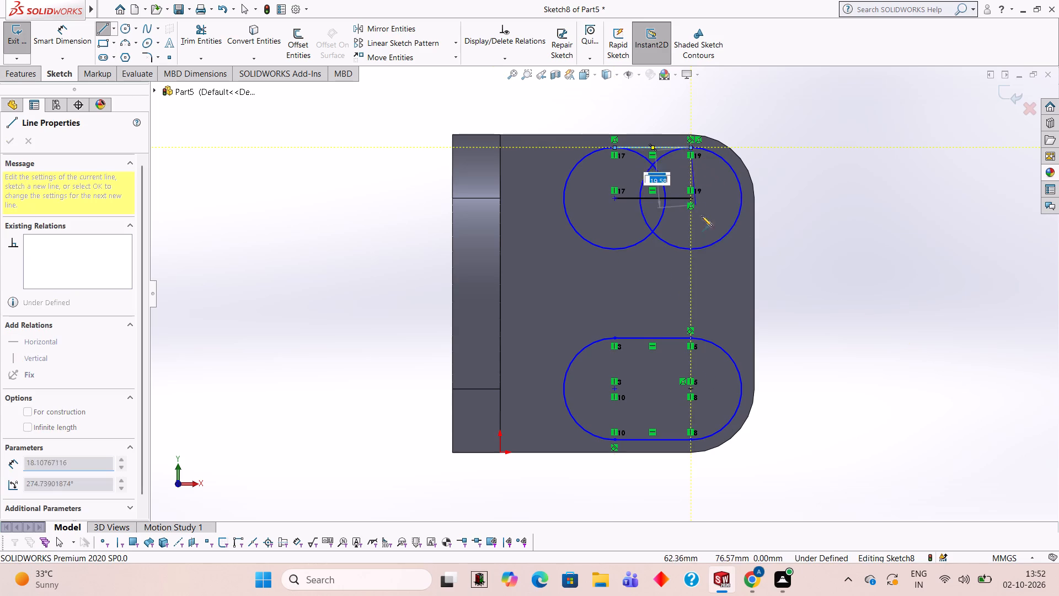
{"action": "left_click", "coordinate": [692, 249]}
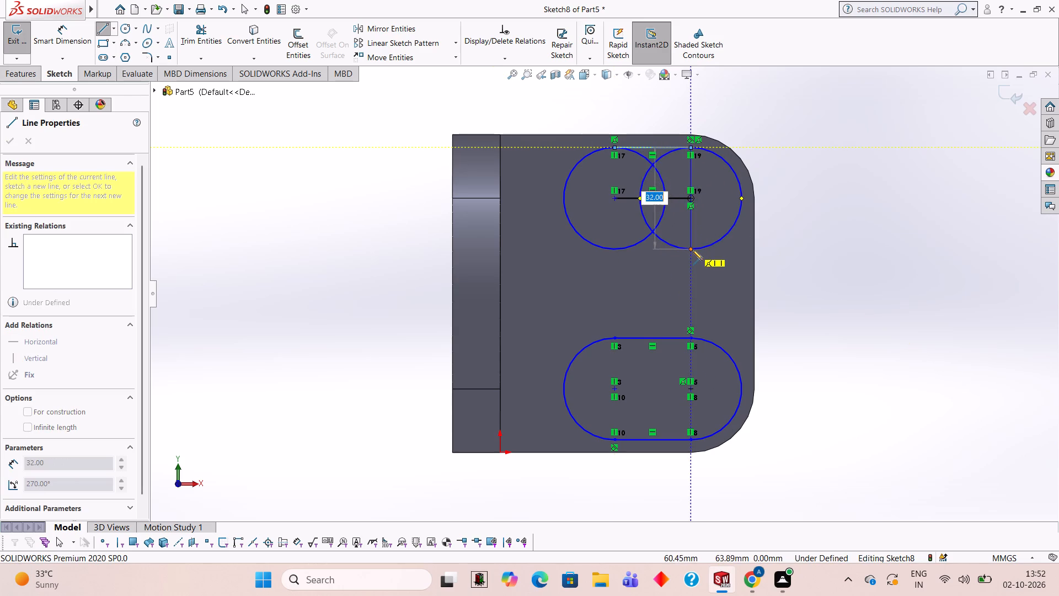
{"action": "left_click", "coordinate": [614, 248]}
Trim the inner arcs, centre line and vertical line of the upper circle pair, leaving only a closed slot outline.
{"action": "left_click", "coordinate": [209, 40]}
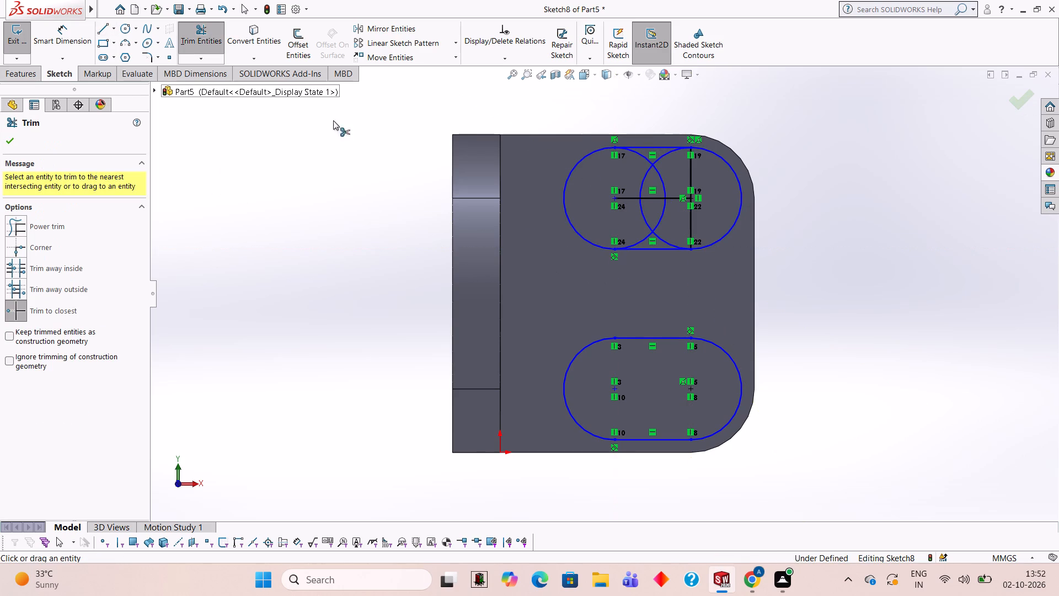
{"action": "left_click", "coordinate": [648, 158]}
{"action": "left_click", "coordinate": [659, 158]}
{"action": "left_click", "coordinate": [661, 176]}
{"action": "left_click", "coordinate": [645, 174]}
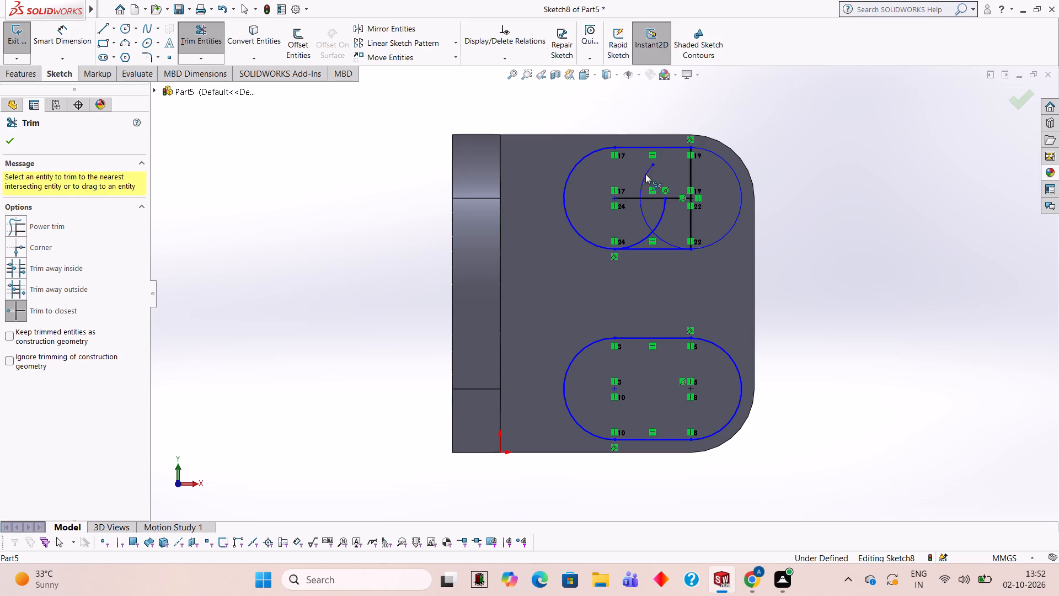
{"action": "left_click", "coordinate": [665, 215]}
{"action": "left_click", "coordinate": [642, 215]}
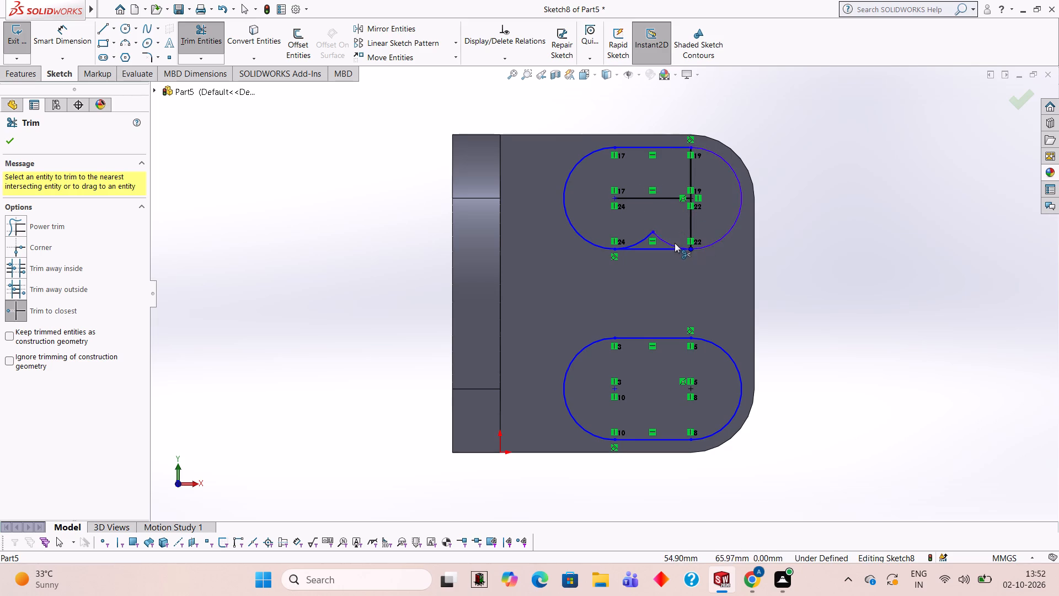
{"action": "left_click", "coordinate": [668, 241]}
{"action": "left_click", "coordinate": [643, 235]}
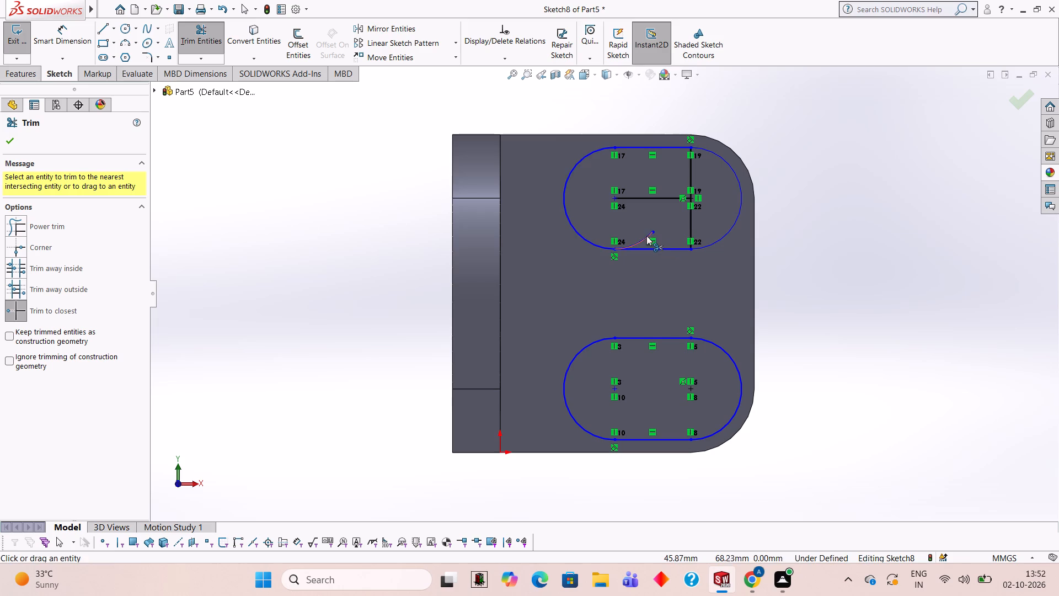
{"action": "left_click", "coordinate": [648, 236]}
{"action": "left_click", "coordinate": [670, 198]}
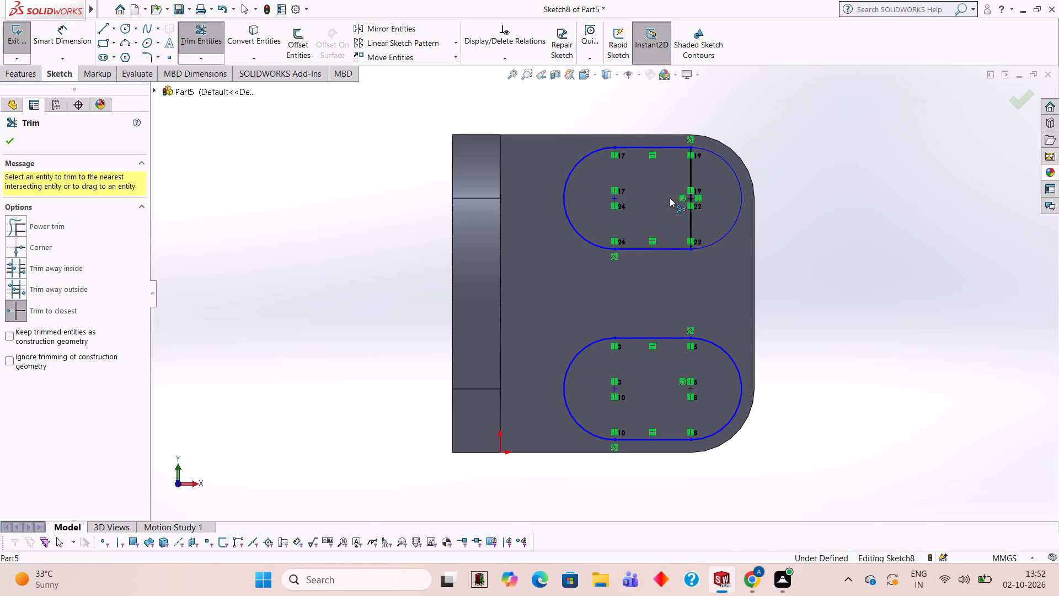
{"action": "left_click", "coordinate": [689, 223]}
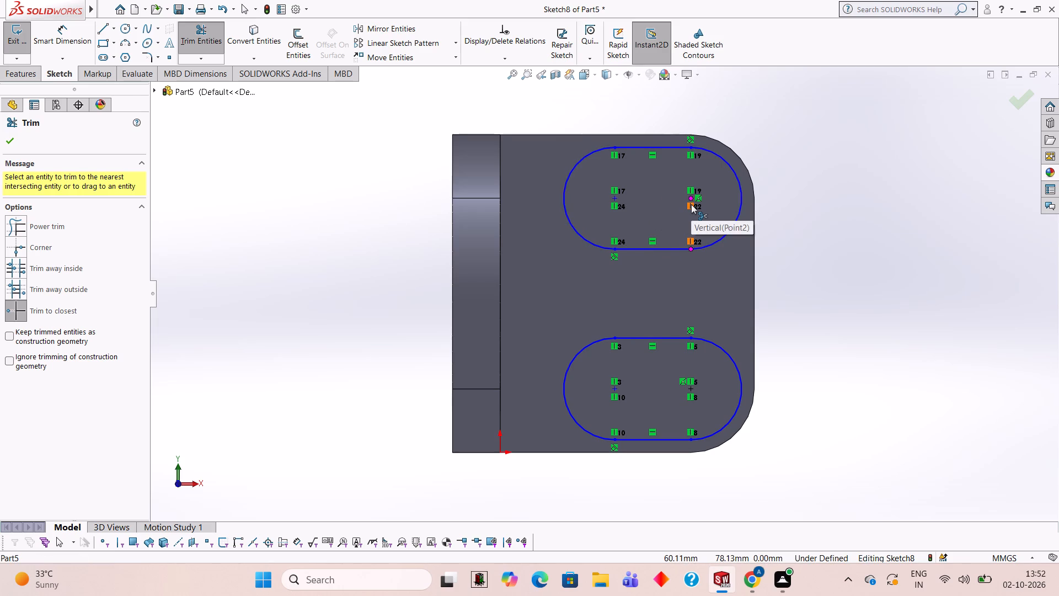
{"action": "scroll", "coordinate": [708, 232], "scroll_direction": "down", "scroll_amount": 2}
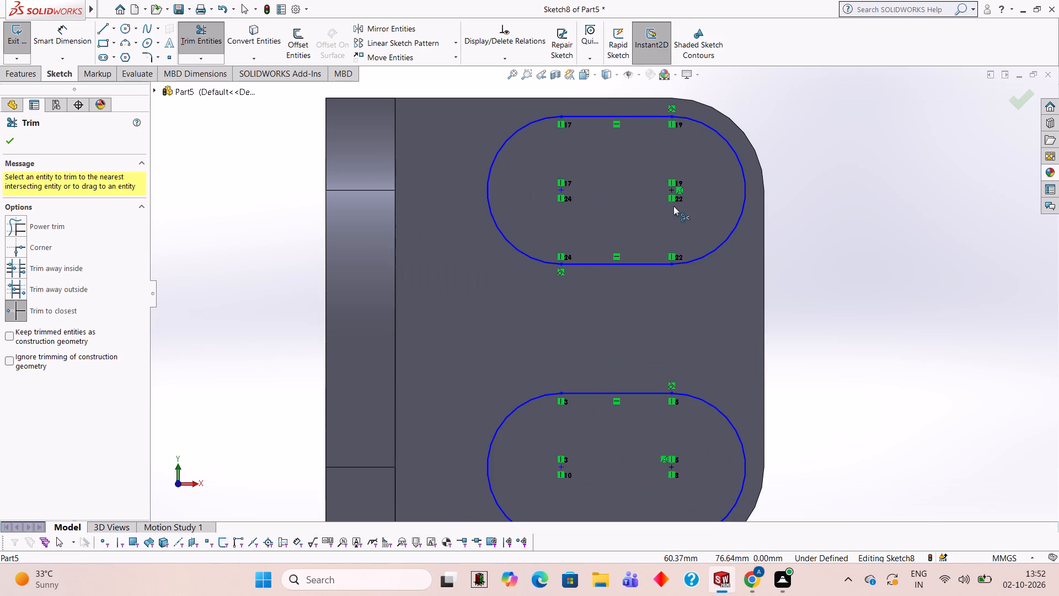
{"action": "scroll", "coordinate": [799, 243], "scroll_direction": "up", "scroll_amount": 4}
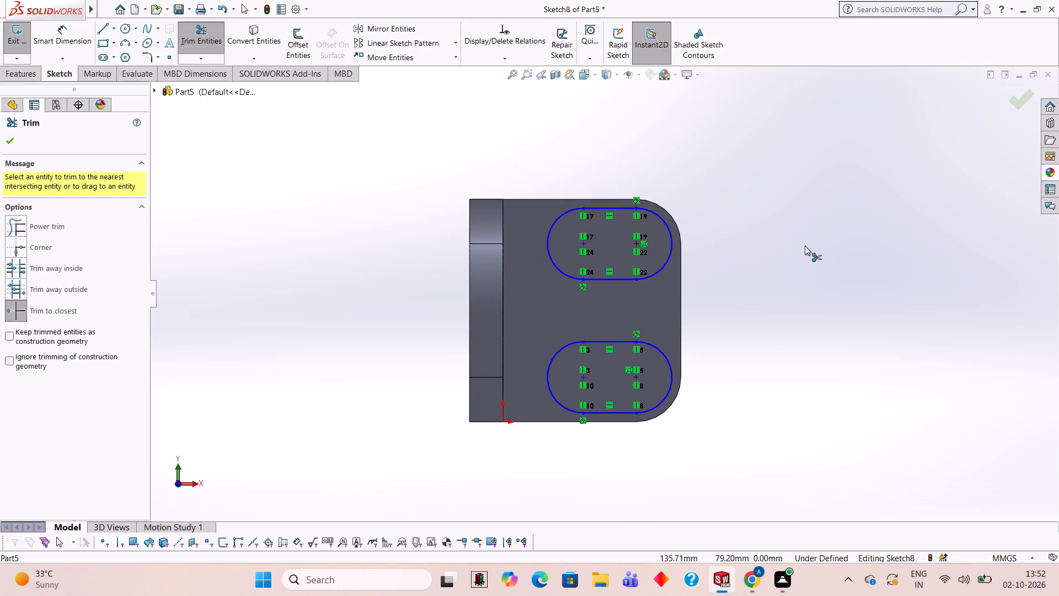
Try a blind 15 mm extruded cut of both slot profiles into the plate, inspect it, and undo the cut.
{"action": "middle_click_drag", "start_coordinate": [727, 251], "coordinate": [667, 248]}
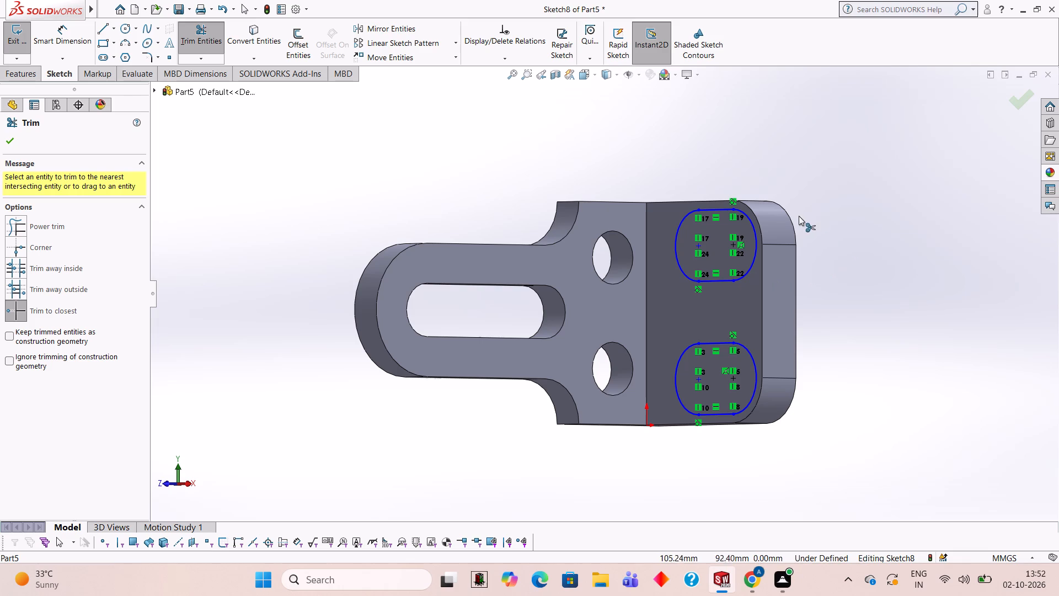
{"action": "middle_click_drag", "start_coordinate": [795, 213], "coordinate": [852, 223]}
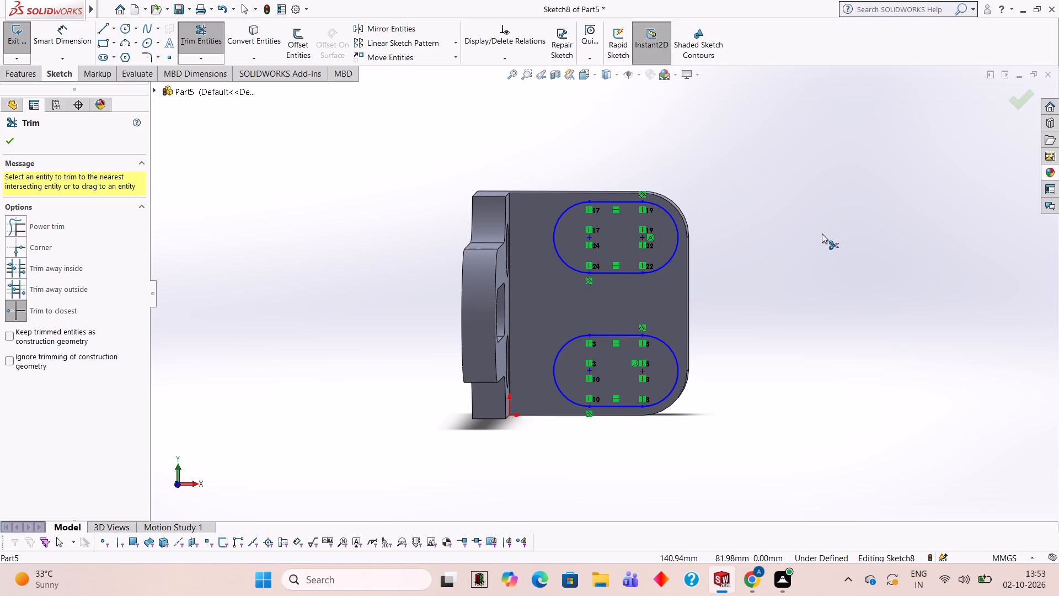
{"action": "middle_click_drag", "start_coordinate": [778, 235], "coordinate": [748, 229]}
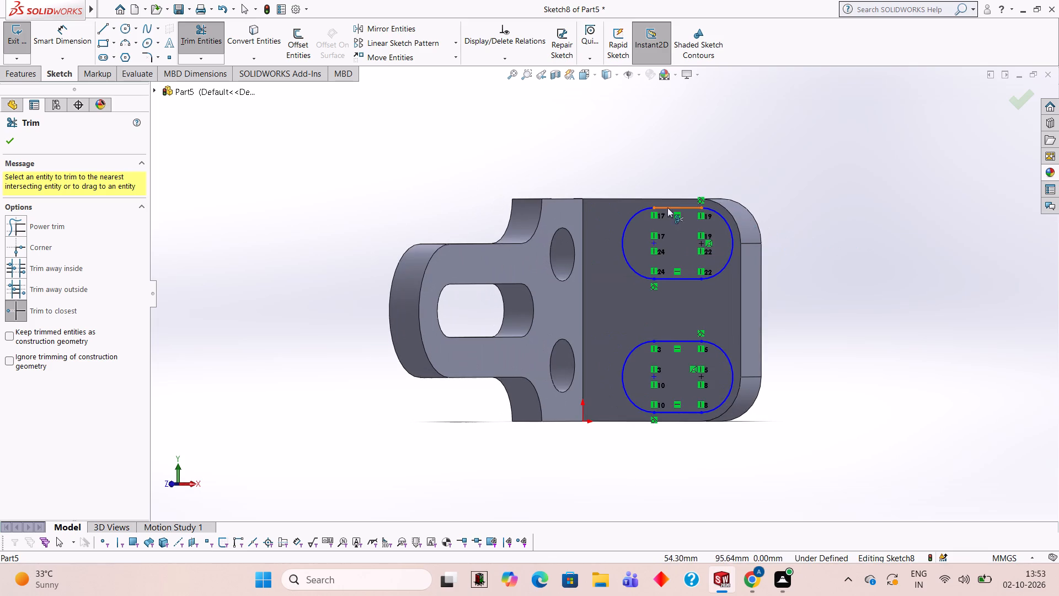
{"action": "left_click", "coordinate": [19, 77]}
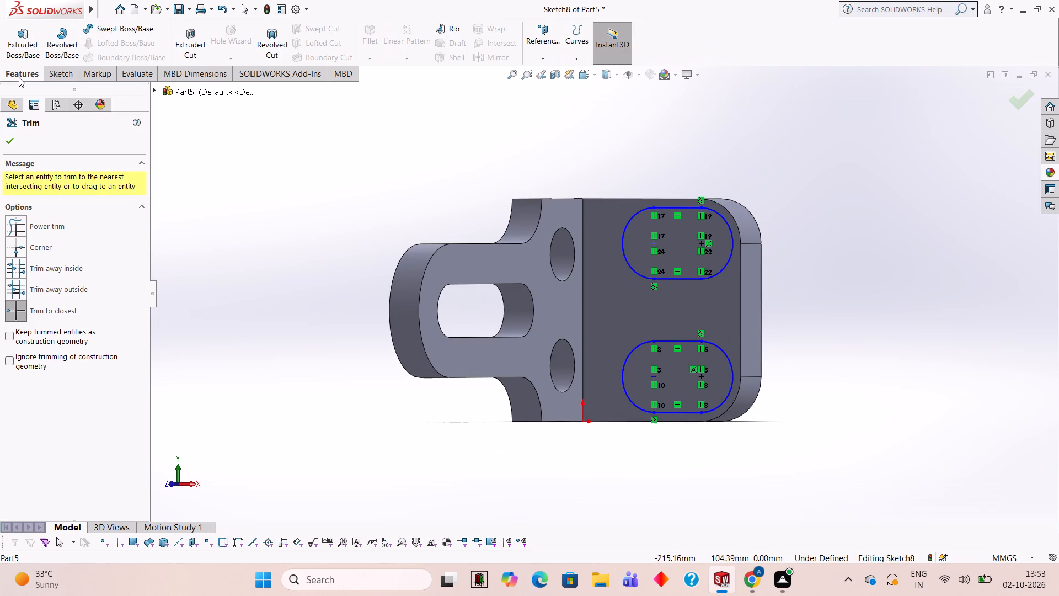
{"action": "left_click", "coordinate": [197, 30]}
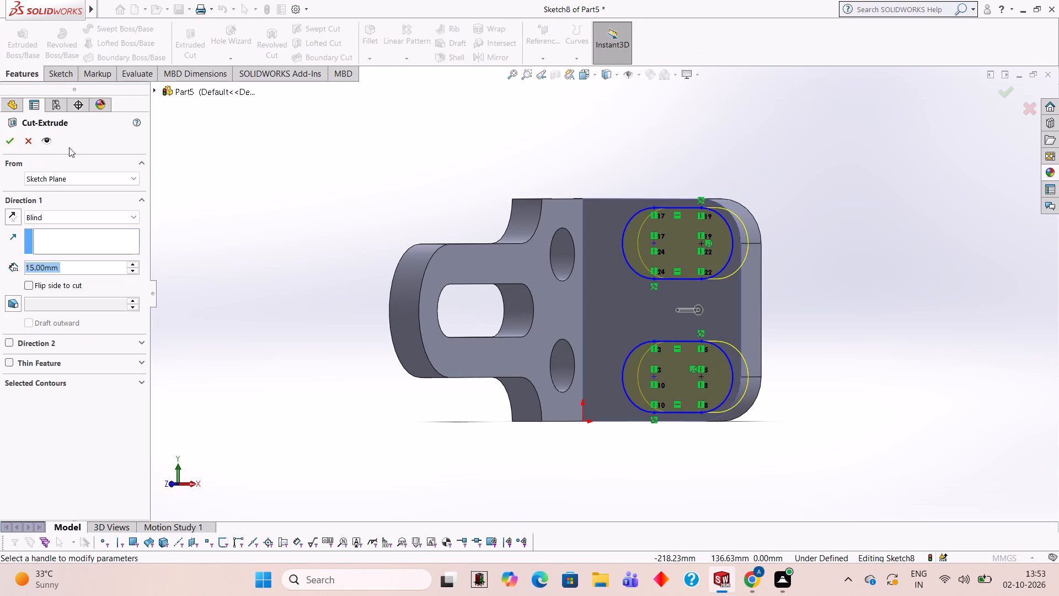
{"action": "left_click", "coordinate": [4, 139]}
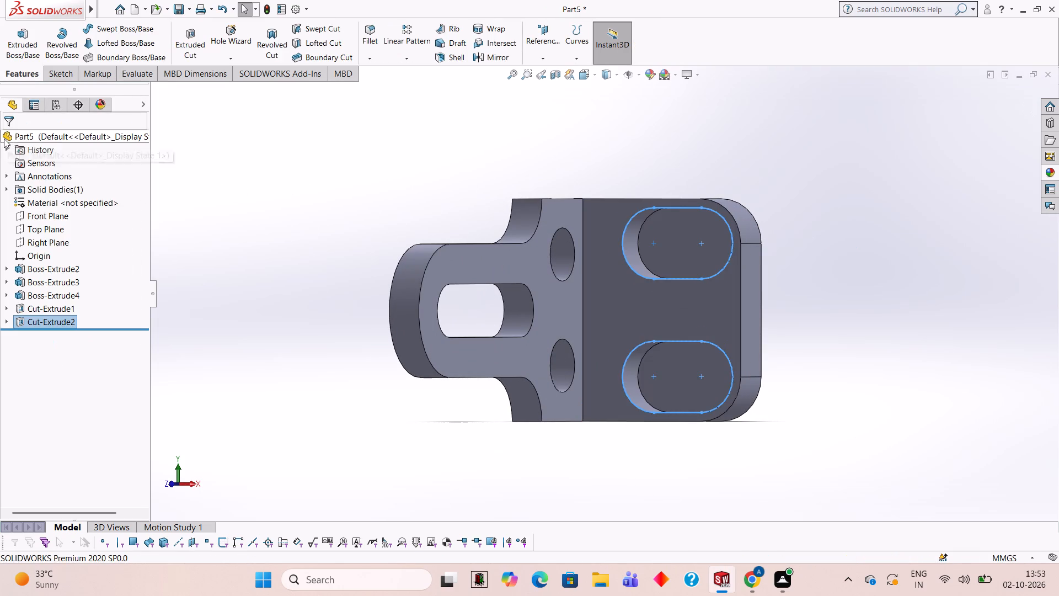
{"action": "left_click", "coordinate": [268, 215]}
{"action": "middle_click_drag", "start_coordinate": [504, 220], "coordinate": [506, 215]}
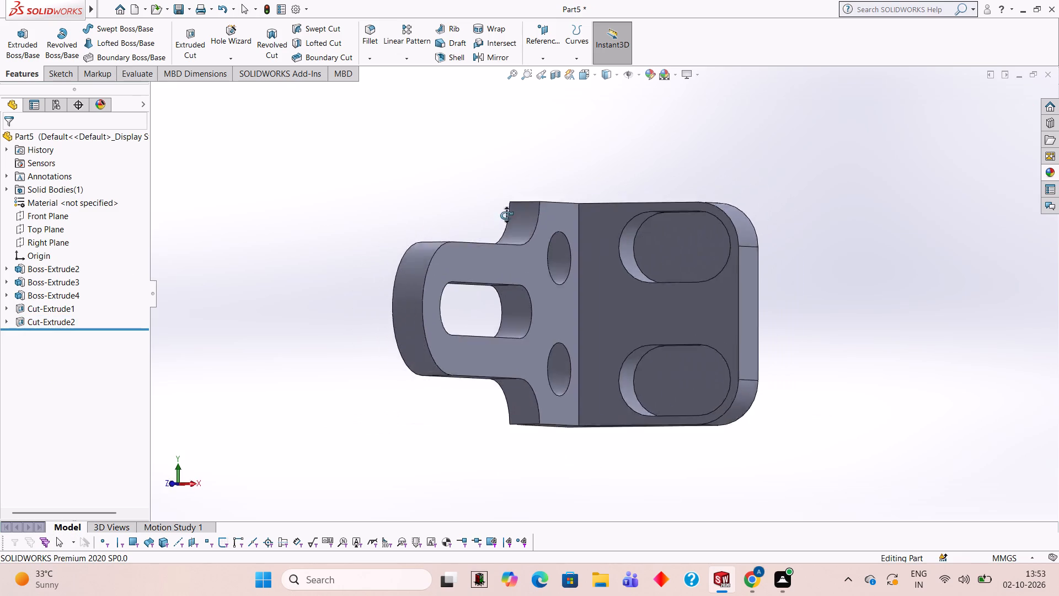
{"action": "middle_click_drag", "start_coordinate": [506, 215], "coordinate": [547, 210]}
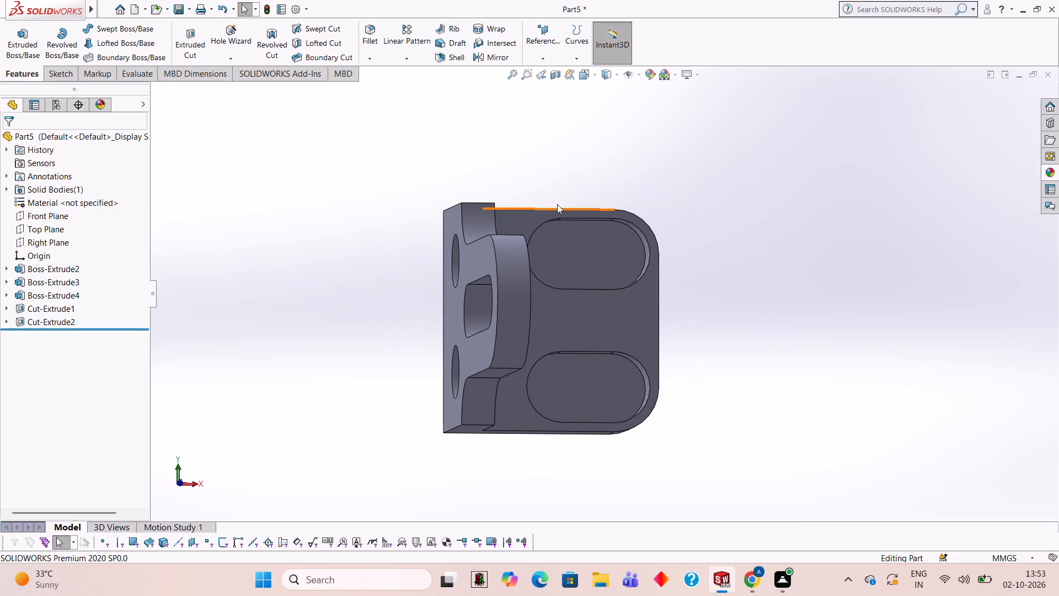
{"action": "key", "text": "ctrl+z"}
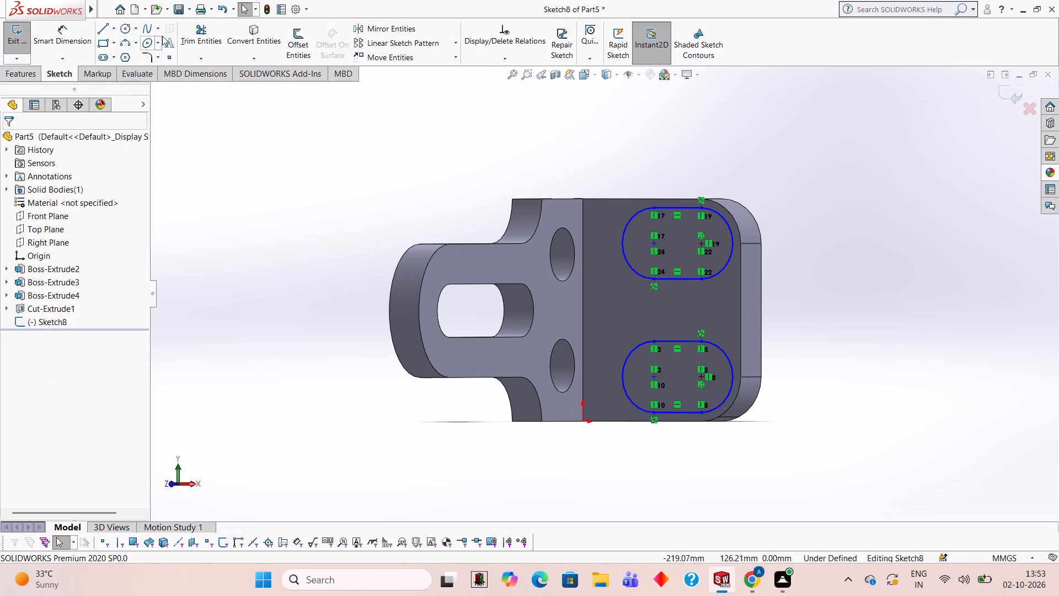
Cut-extrude both slot profiles into the plate with a blind depth of 20 mm.
{"action": "left_click", "coordinate": [39, 74]}
{"action": "left_click", "coordinate": [213, 39]}
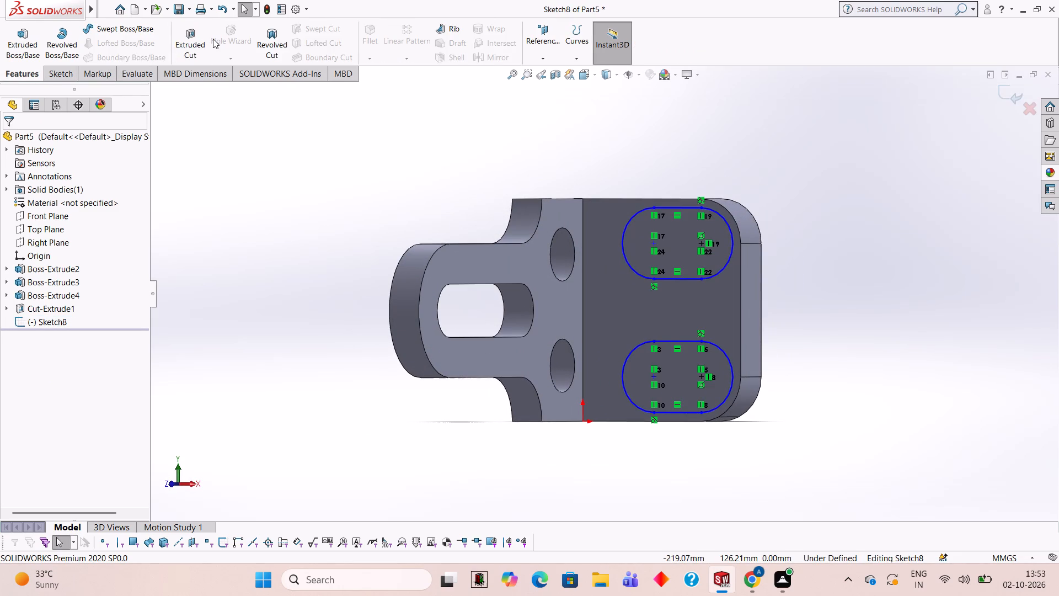
{"action": "left_click", "coordinate": [199, 40]}
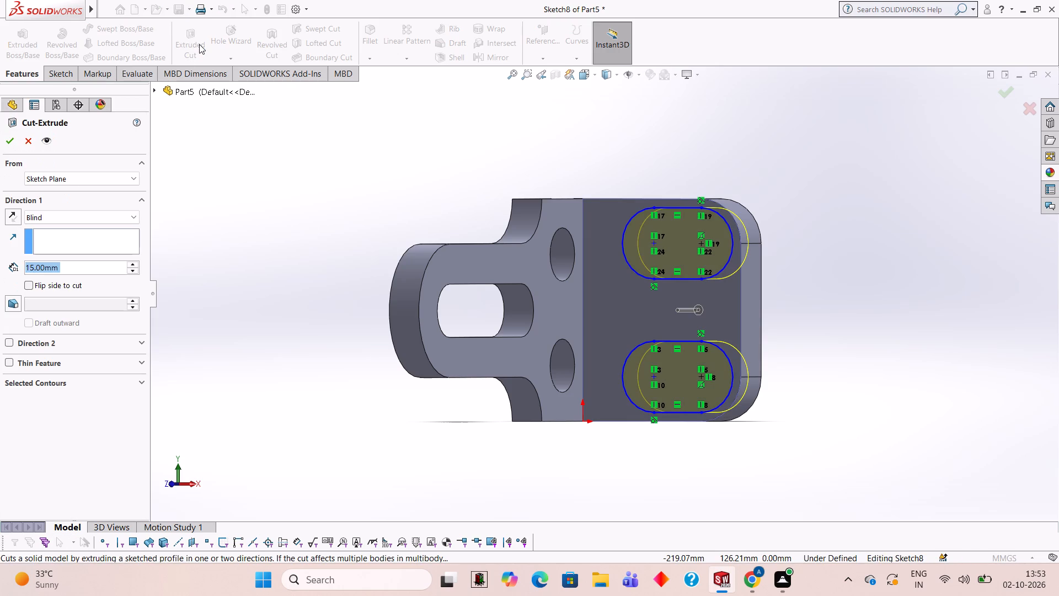
{"action": "type", "text": "20"}
{"action": "key", "text": "Return"}
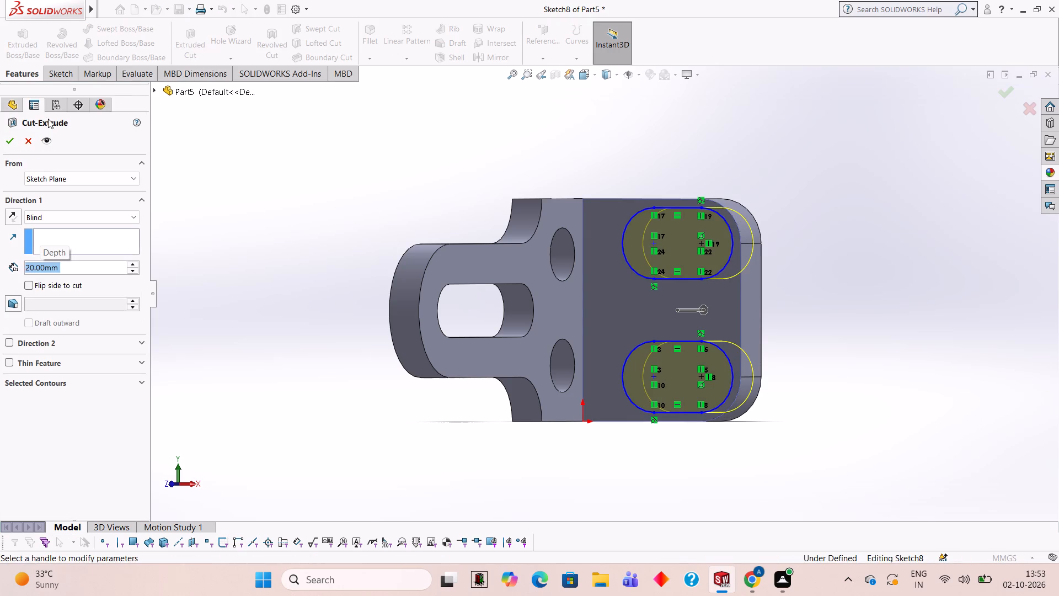
{"action": "left_click", "coordinate": [12, 137]}
{"action": "left_click", "coordinate": [162, 182]}
Examine the bracket from several angles, checking the plate slots, wall holes and slotted arm.
{"action": "middle_click_drag", "start_coordinate": [169, 189], "coordinate": [192, 201]}
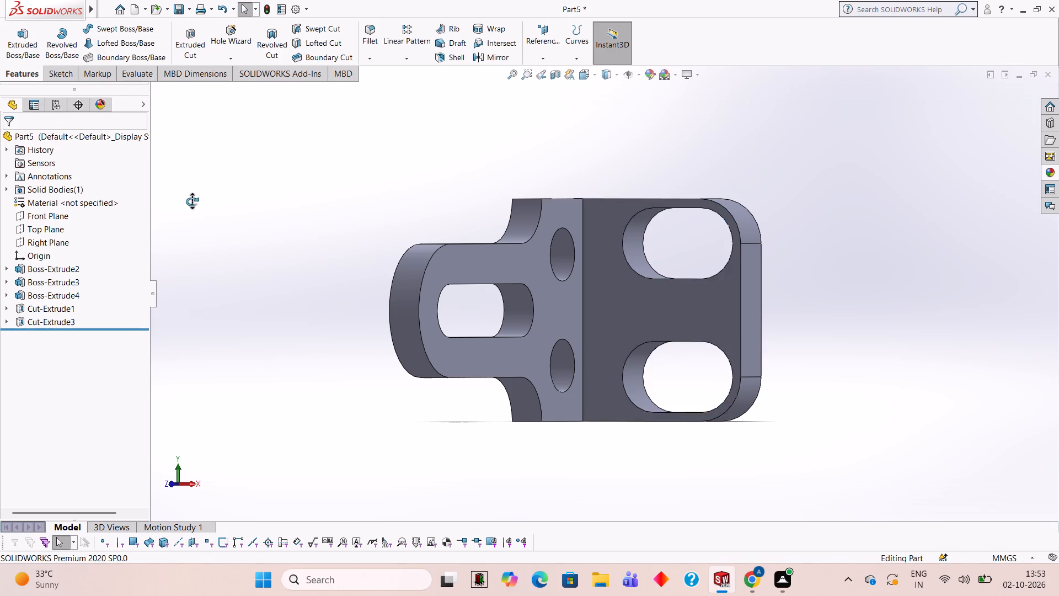
{"action": "middle_click_drag", "start_coordinate": [192, 201], "coordinate": [202, 135]}
{"action": "middle_click_drag", "start_coordinate": [538, 211], "coordinate": [495, 230]}
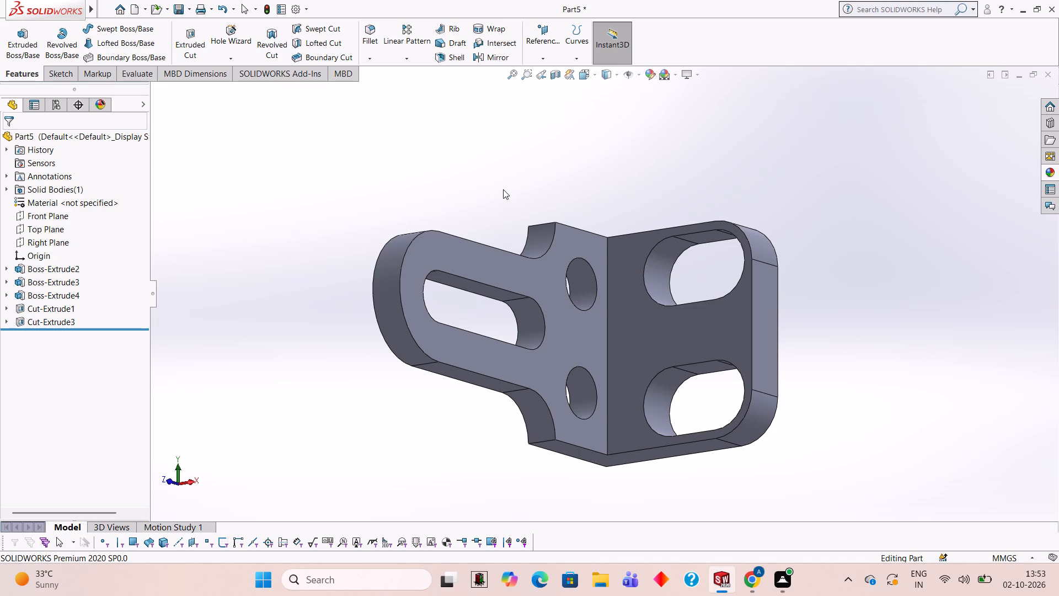
{"action": "middle_click_drag", "start_coordinate": [565, 251], "coordinate": [561, 265]}
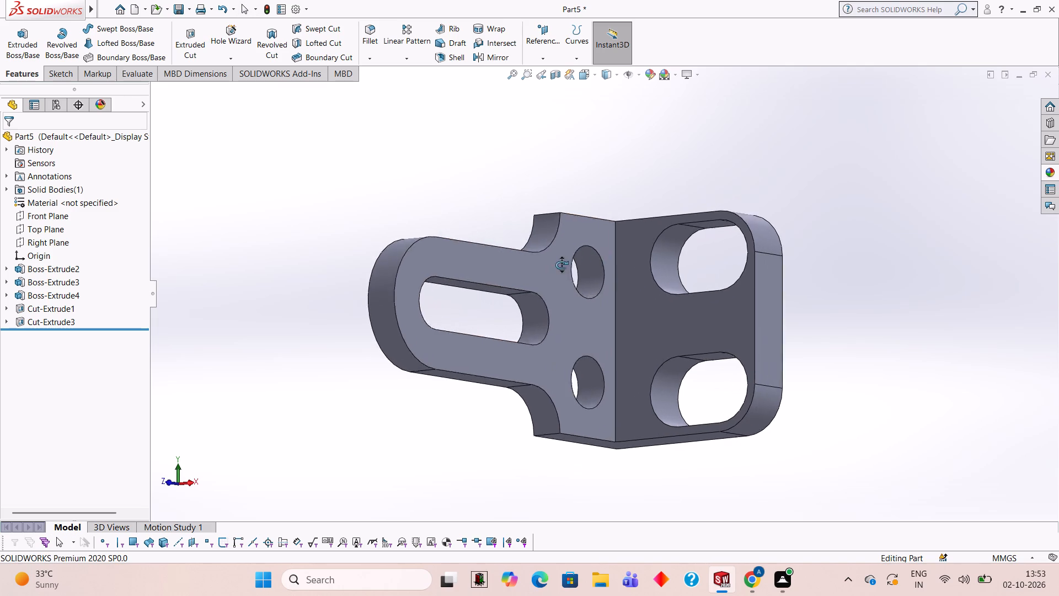
{"action": "middle_click_drag", "start_coordinate": [561, 265], "coordinate": [561, 265]}
{"action": "scroll", "coordinate": [560, 264], "scroll_direction": "up", "scroll_amount": 2}
{"action": "middle_click_drag", "start_coordinate": [589, 287], "coordinate": [598, 269]}
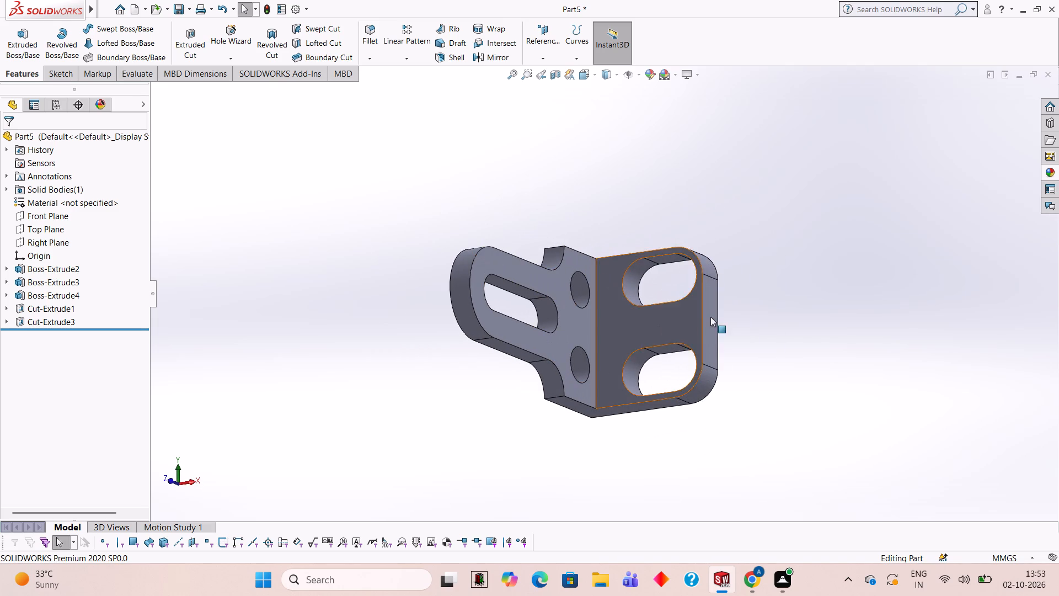
{"action": "middle_click_drag", "start_coordinate": [708, 317], "coordinate": [699, 324]}
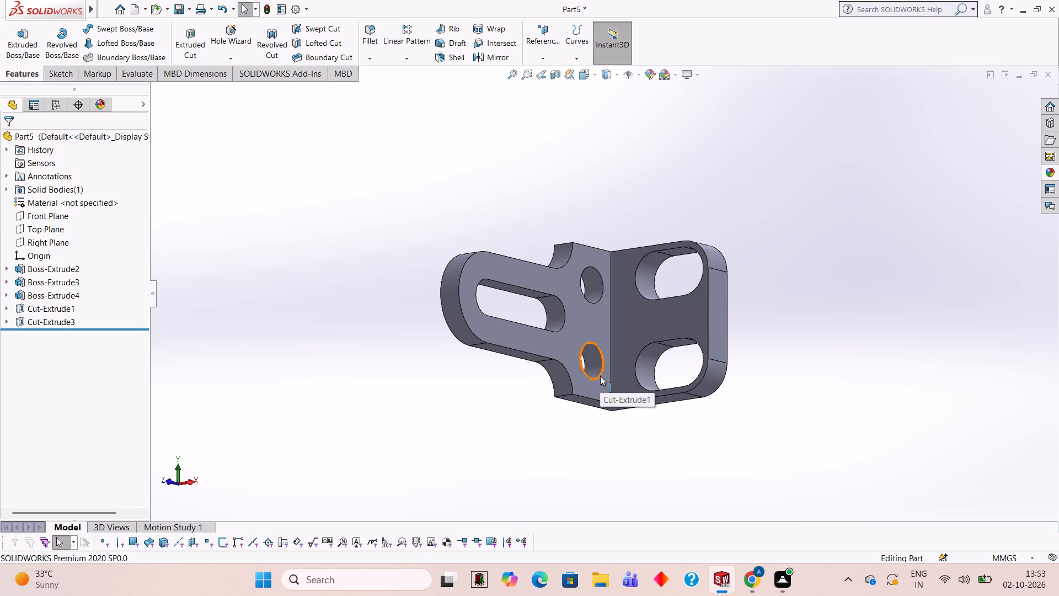
{"action": "middle_click_drag", "start_coordinate": [832, 292], "coordinate": [852, 292]}
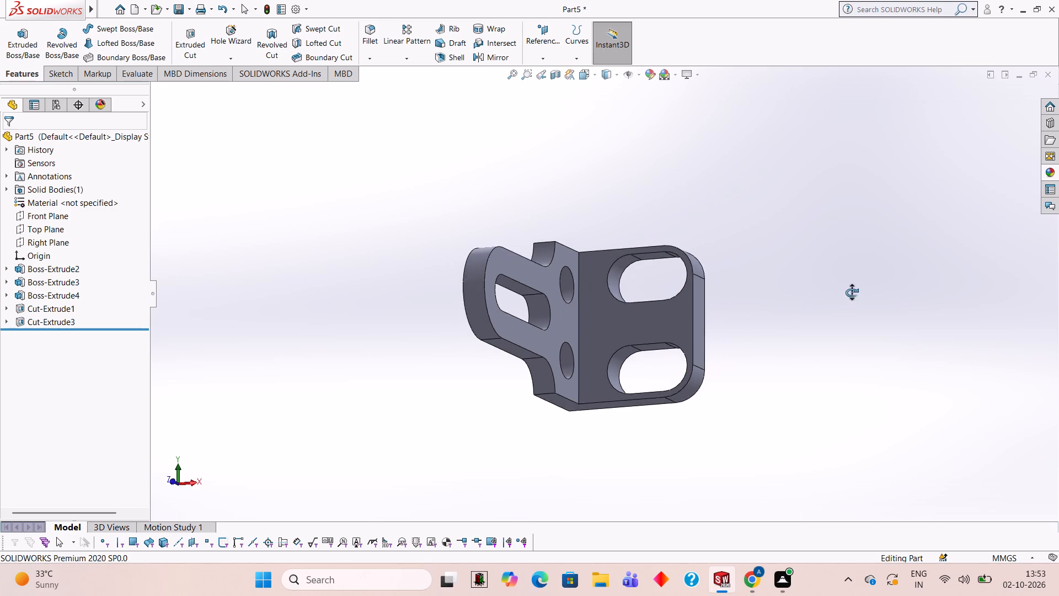
{"action": "middle_click_drag", "start_coordinate": [852, 292], "coordinate": [841, 331]}
{"action": "middle_click_drag", "start_coordinate": [672, 262], "coordinate": [681, 262]}
{"action": "scroll", "coordinate": [680, 261], "scroll_direction": "down", "scroll_amount": 3}
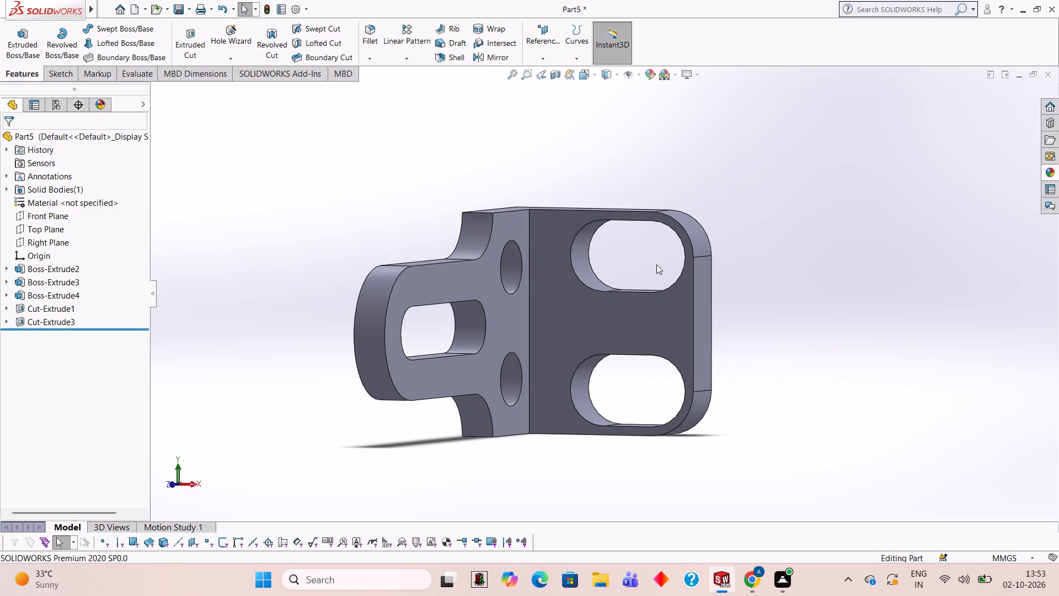
Start a new sketch on the plate's slotted inner face and view it face-on.
{"action": "left_click", "coordinate": [527, 312]}
{"action": "left_click", "coordinate": [580, 279]}
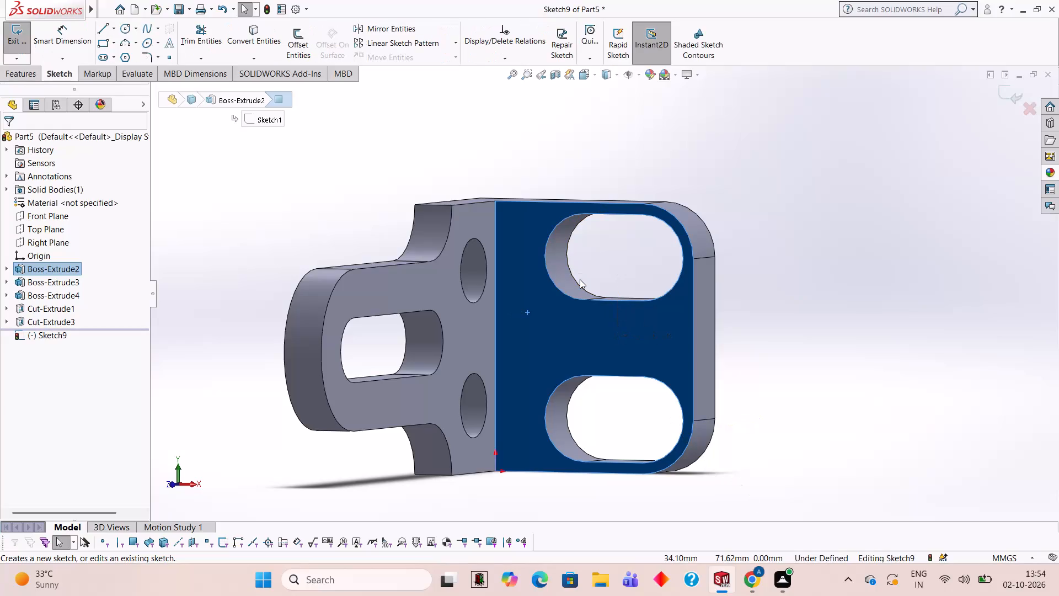
{"action": "key", "text": "ctrl+8"}
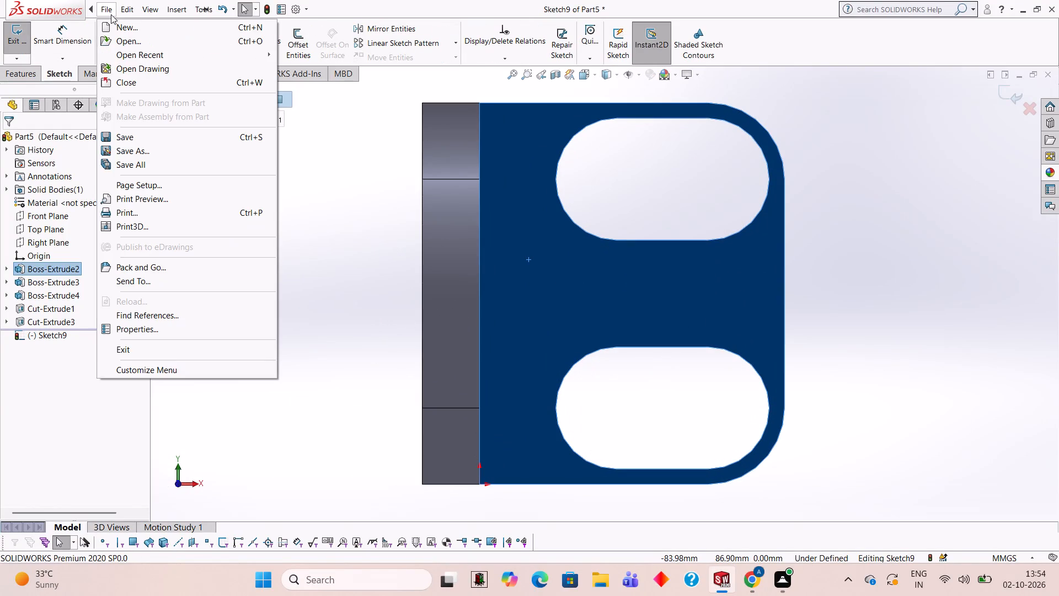
{"action": "left_click", "coordinate": [347, 119]}
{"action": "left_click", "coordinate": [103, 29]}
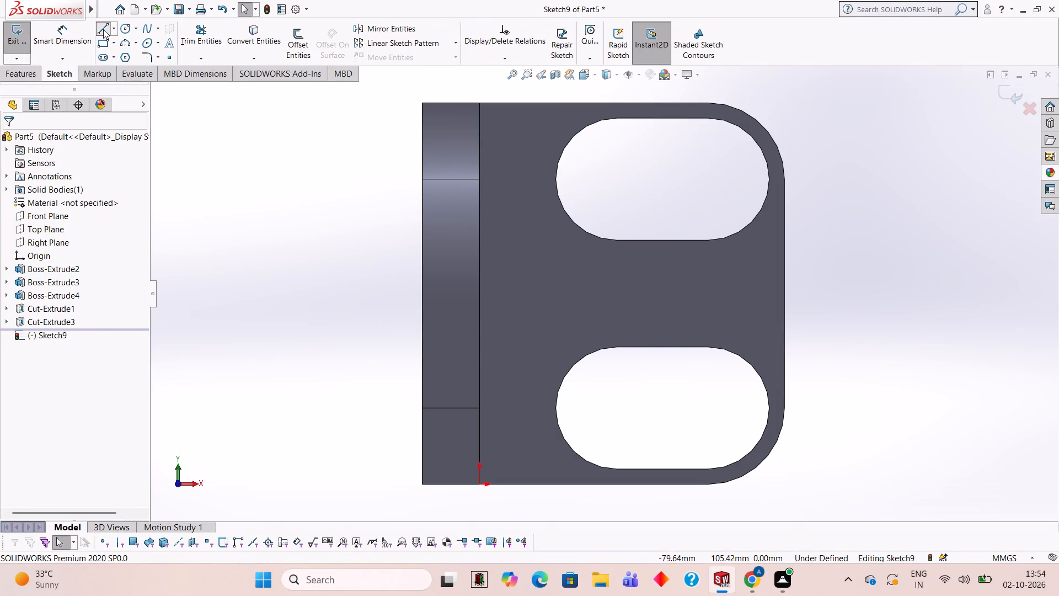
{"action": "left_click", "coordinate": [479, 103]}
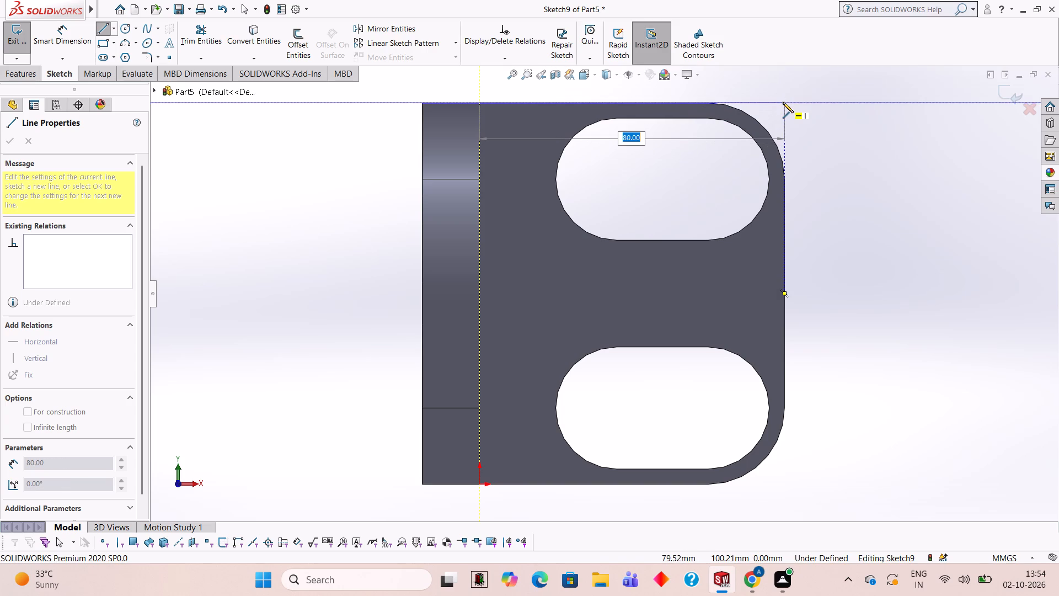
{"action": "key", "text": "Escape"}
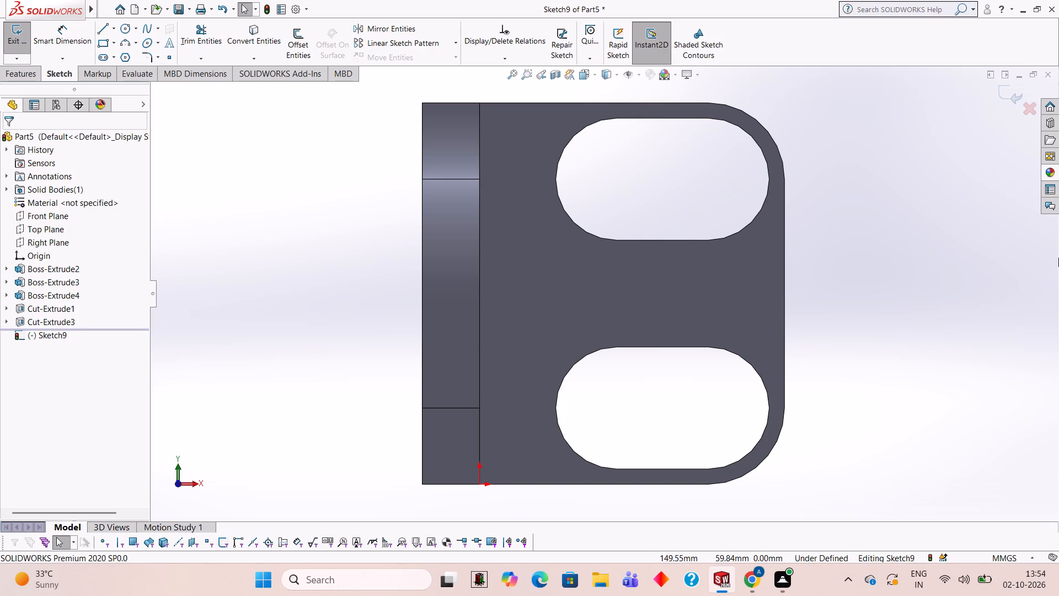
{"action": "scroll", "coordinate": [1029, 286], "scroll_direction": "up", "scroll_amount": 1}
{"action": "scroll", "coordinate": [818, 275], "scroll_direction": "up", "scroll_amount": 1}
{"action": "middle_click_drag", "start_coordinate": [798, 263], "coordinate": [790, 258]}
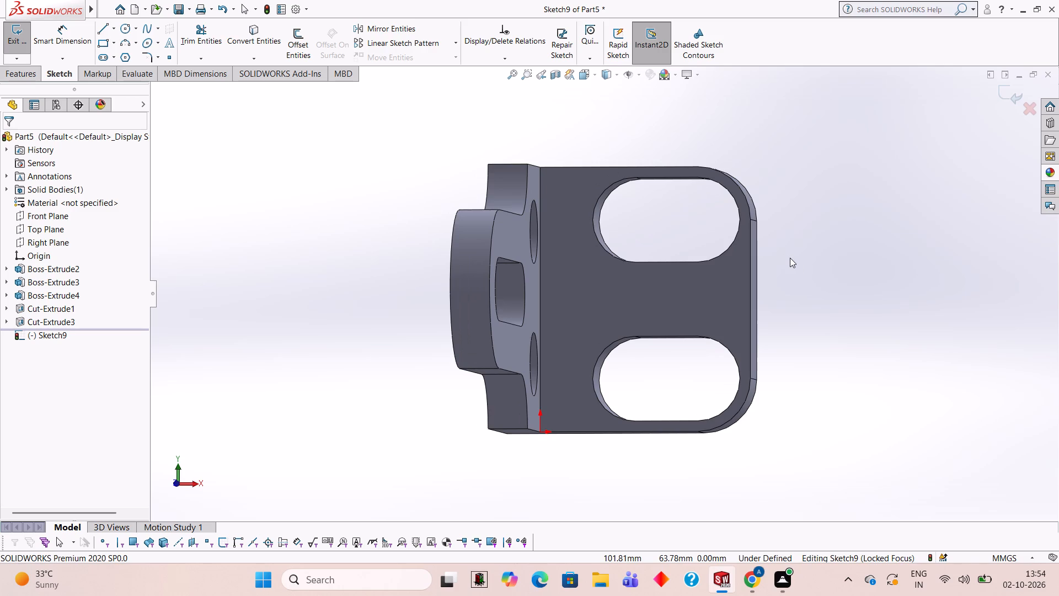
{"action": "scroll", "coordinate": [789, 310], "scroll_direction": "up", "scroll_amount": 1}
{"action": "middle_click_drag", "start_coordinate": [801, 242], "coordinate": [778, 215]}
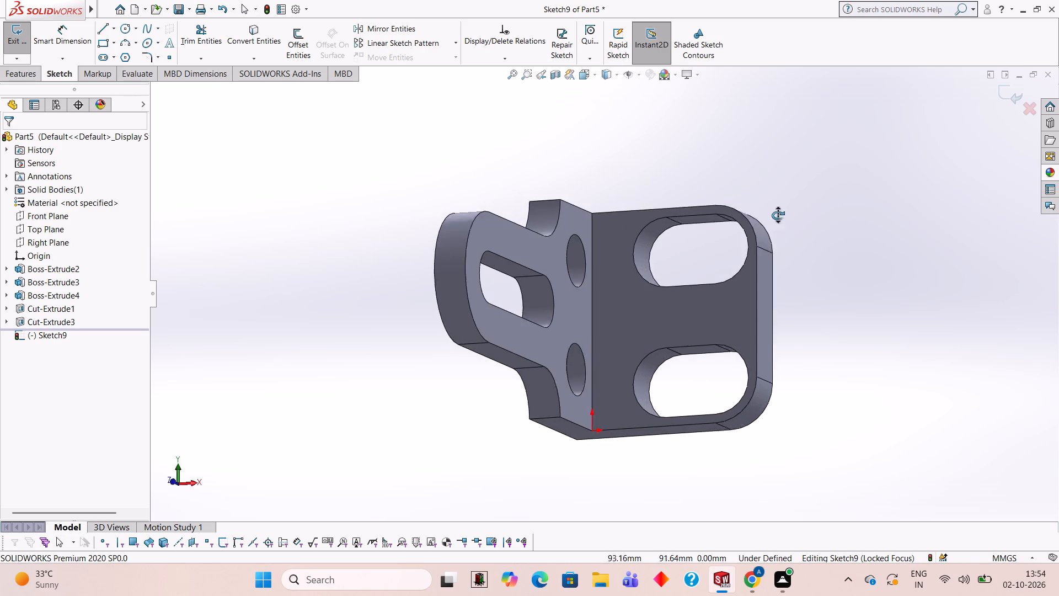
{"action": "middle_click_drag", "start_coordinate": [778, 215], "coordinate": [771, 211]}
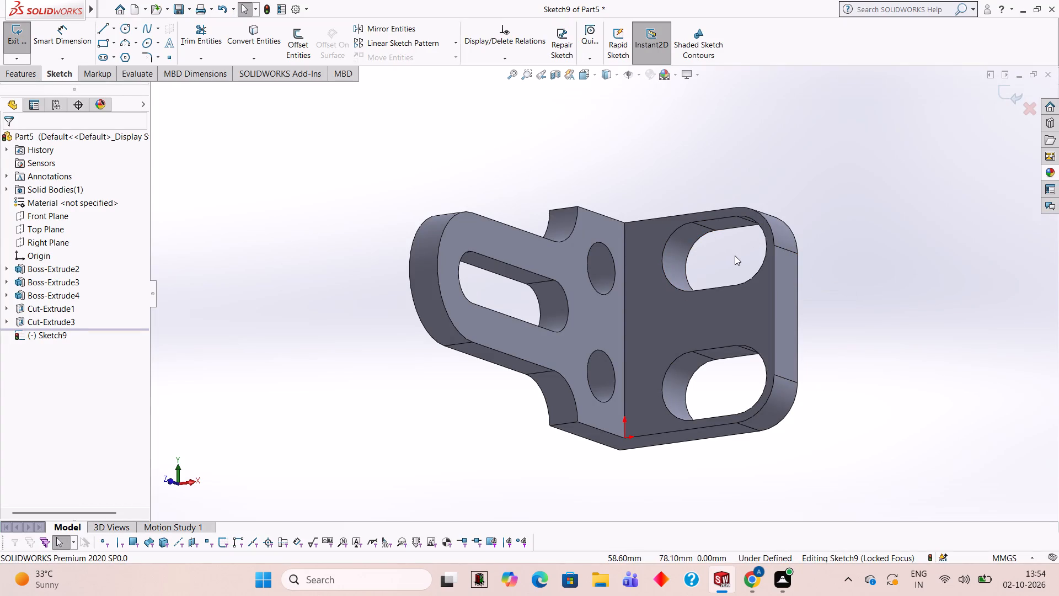
Examine the bracket from several angles, checking the plate slots, wall holes and slotted arm.
{"action": "scroll", "coordinate": [749, 260], "scroll_direction": "up", "scroll_amount": 2}
{"action": "middle_click_drag", "start_coordinate": [749, 260], "coordinate": [778, 329]}
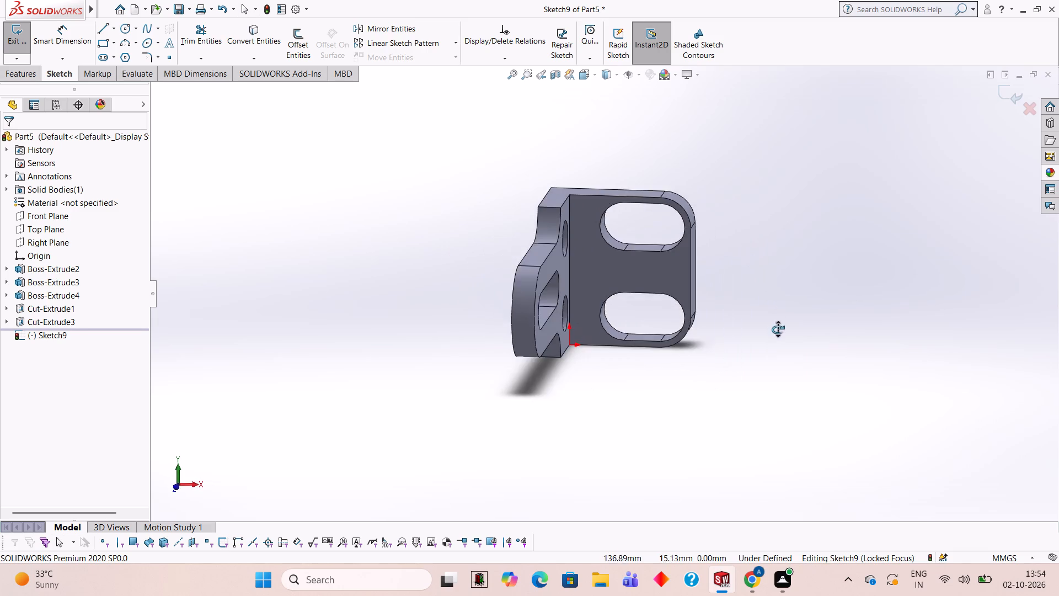
{"action": "middle_click_drag", "start_coordinate": [778, 329], "coordinate": [745, 316]}
{"action": "middle_click_drag", "start_coordinate": [657, 275], "coordinate": [844, 299]}
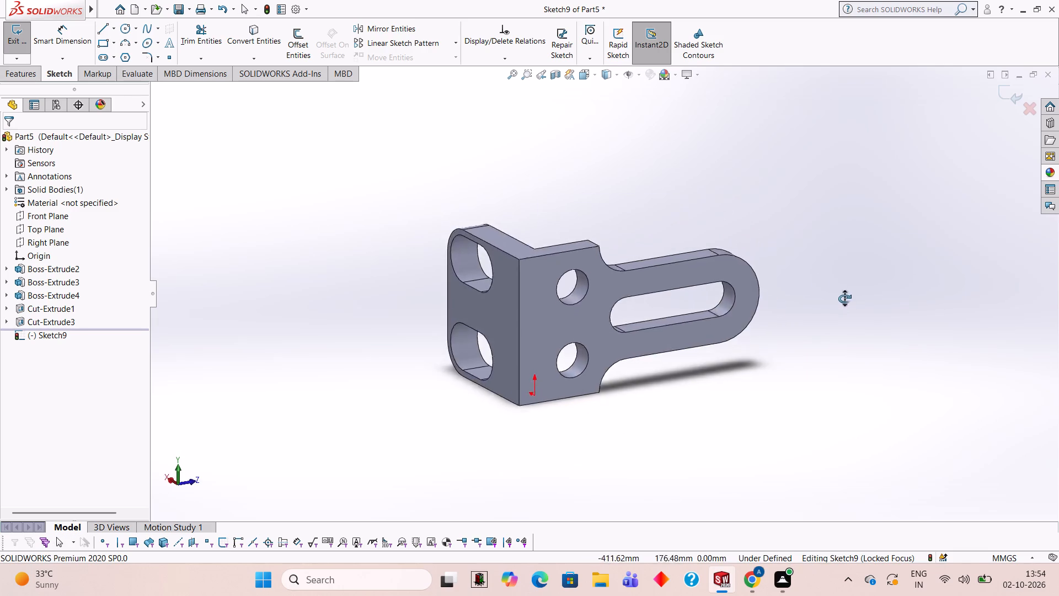
{"action": "middle_click_drag", "start_coordinate": [844, 299], "coordinate": [729, 340]}
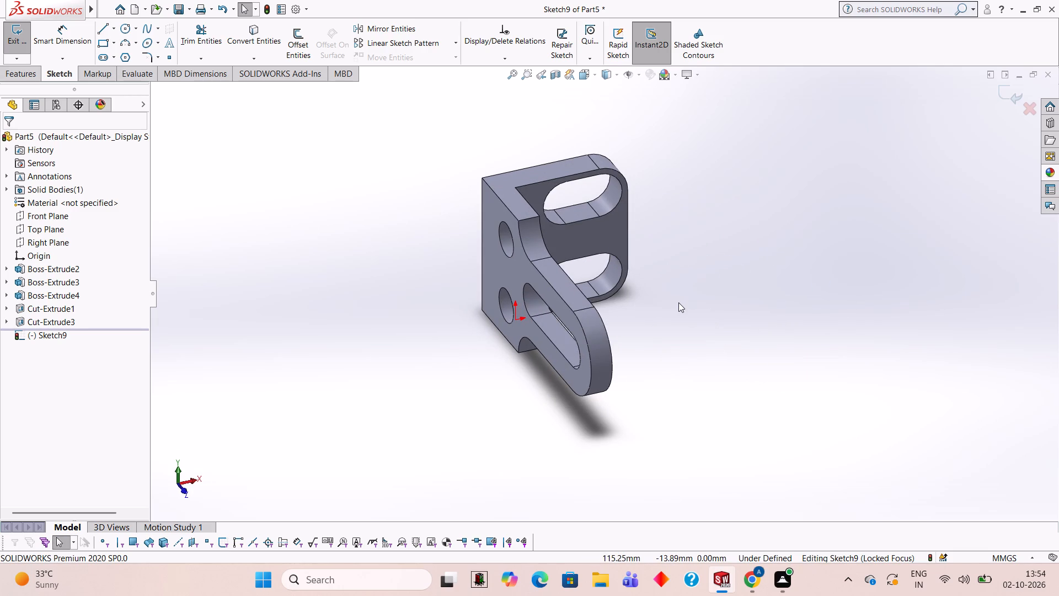
{"action": "middle_click_drag", "start_coordinate": [764, 290], "coordinate": [716, 281]}
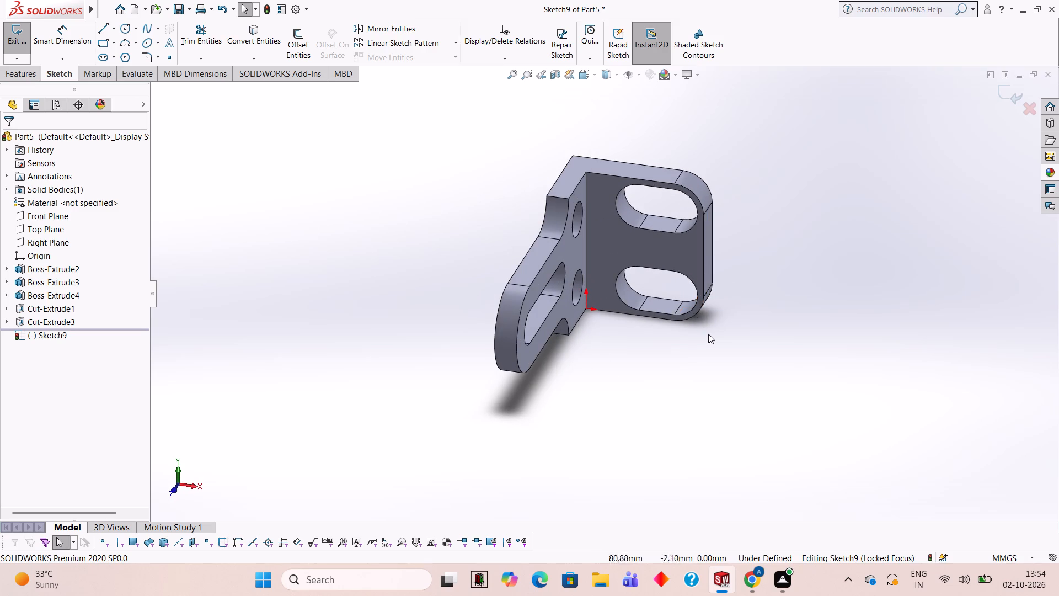
{"action": "middle_click_drag", "start_coordinate": [708, 338], "coordinate": [686, 258]}
{"action": "middle_click_drag", "start_coordinate": [660, 323], "coordinate": [622, 324]}
{"action": "scroll", "coordinate": [632, 278], "scroll_direction": "down", "scroll_amount": 2}
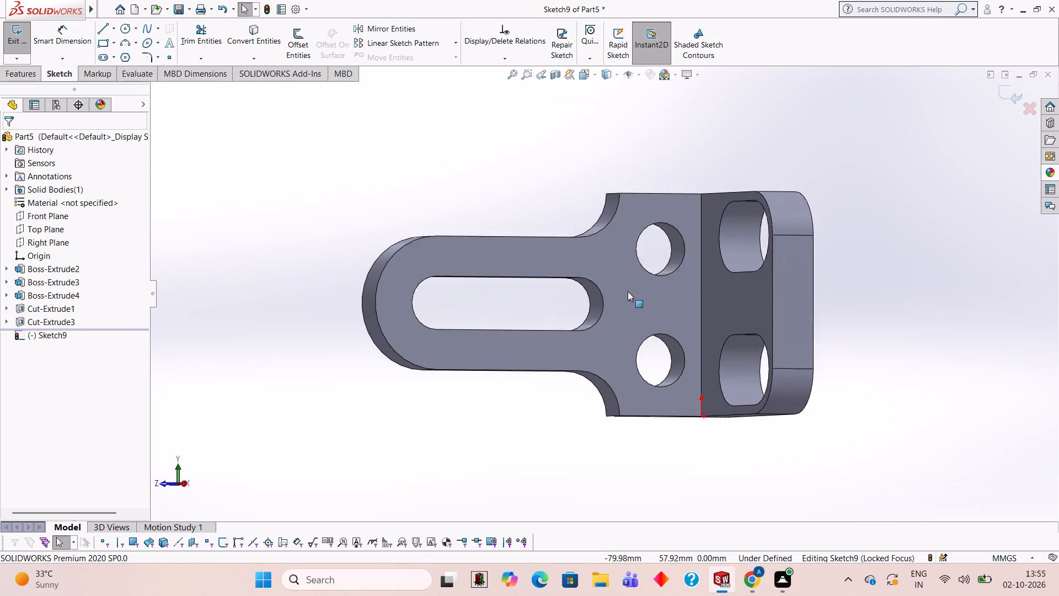
{"action": "scroll", "coordinate": [628, 291], "scroll_direction": "down", "scroll_amount": 2}
{"action": "middle_click_drag", "start_coordinate": [635, 305], "coordinate": [664, 323]}
{"action": "scroll", "coordinate": [661, 322], "scroll_direction": "up", "scroll_amount": 2}
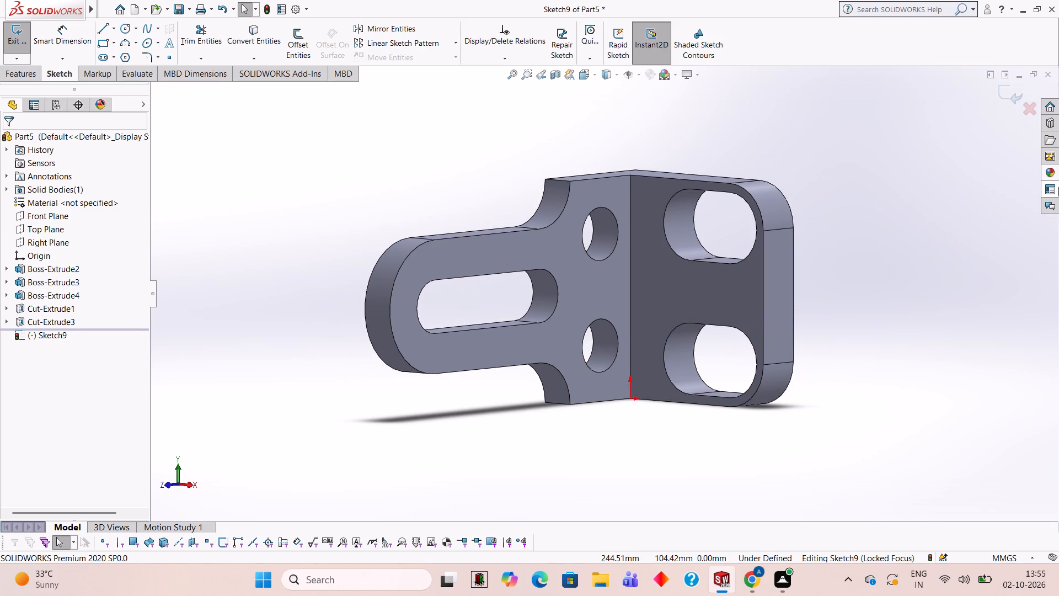
Apply the Blue LED appearance to the bracket's entire solid body.
{"action": "left_click", "coordinate": [1046, 175]}
{"action": "scroll", "coordinate": [886, 278], "scroll_direction": "up", "scroll_amount": 2}
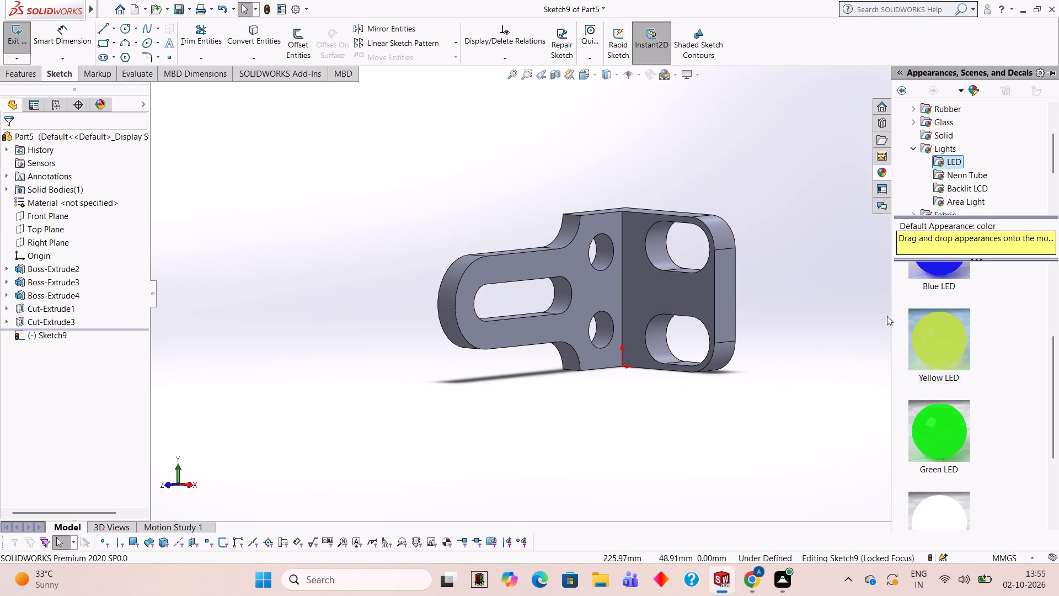
{"action": "scroll", "coordinate": [742, 320], "scroll_direction": "down", "scroll_amount": 2}
{"action": "scroll", "coordinate": [476, 272], "scroll_direction": "down", "scroll_amount": 1}
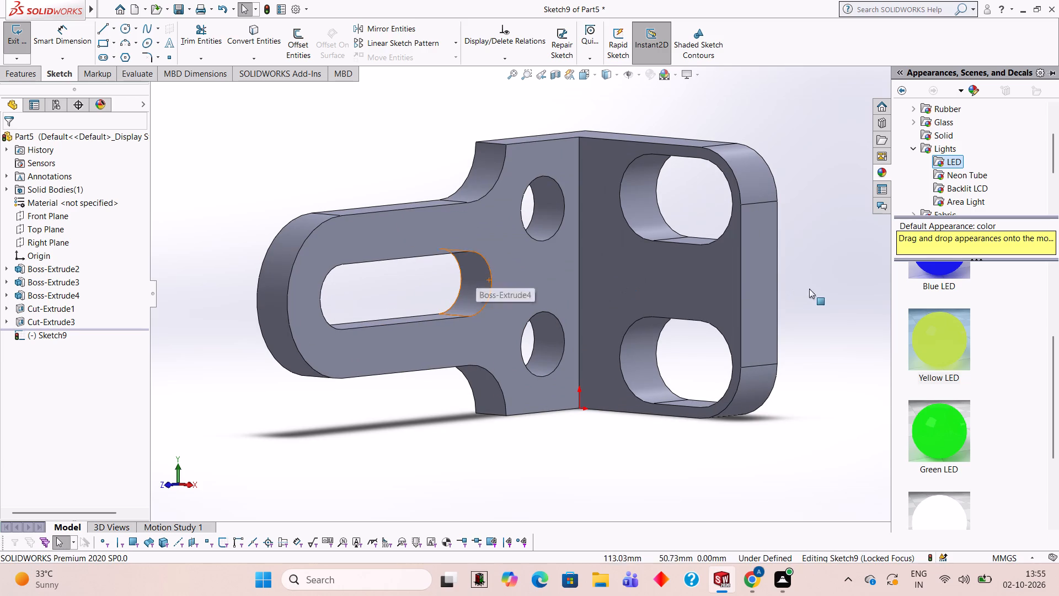
{"action": "scroll", "coordinate": [992, 322], "scroll_direction": "up", "scroll_amount": 3}
{"action": "left_click_drag", "start_coordinate": [946, 377], "coordinate": [573, 276]}
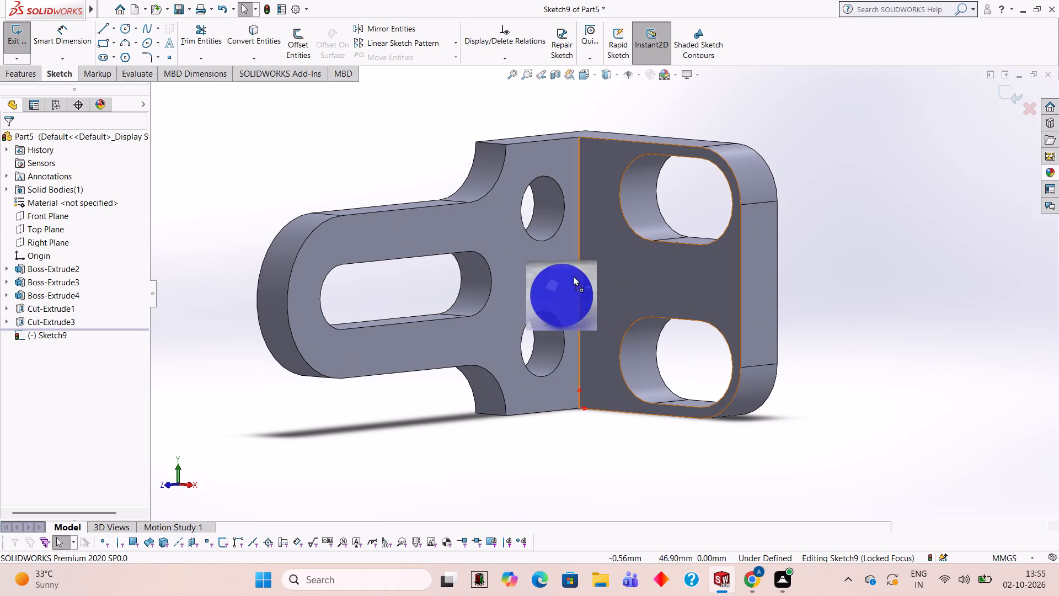
{"action": "left_click_drag", "start_coordinate": [573, 276], "coordinate": [570, 269]}
{"action": "left_click", "coordinate": [609, 269]}
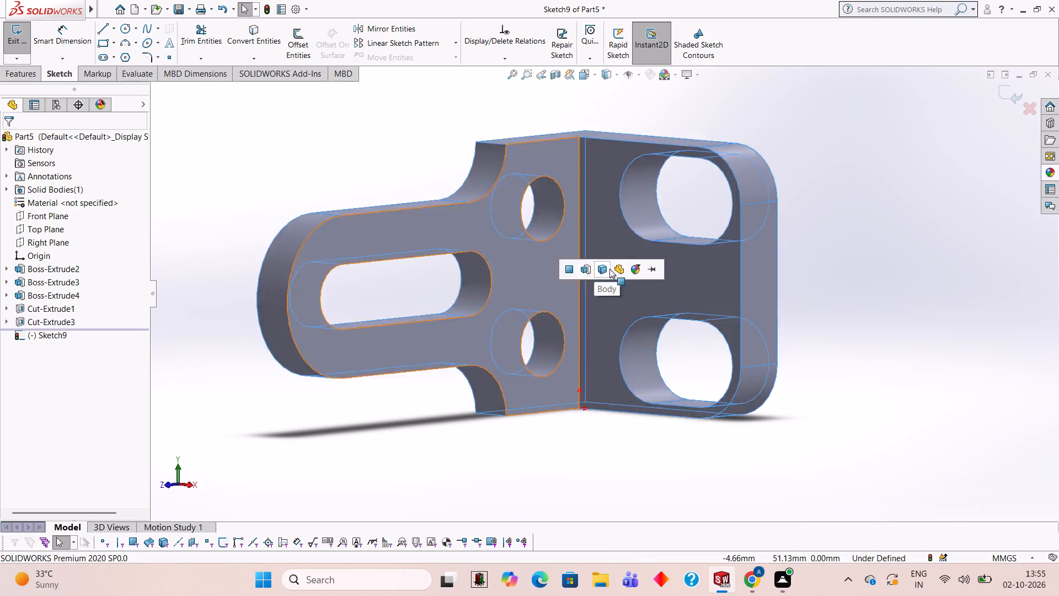
Apply the Yellow LED appearance to the cut feature forming the plate's two slots.
{"action": "left_click", "coordinate": [1058, 172]}
{"action": "left_click_drag", "start_coordinate": [927, 466], "coordinate": [712, 255]}
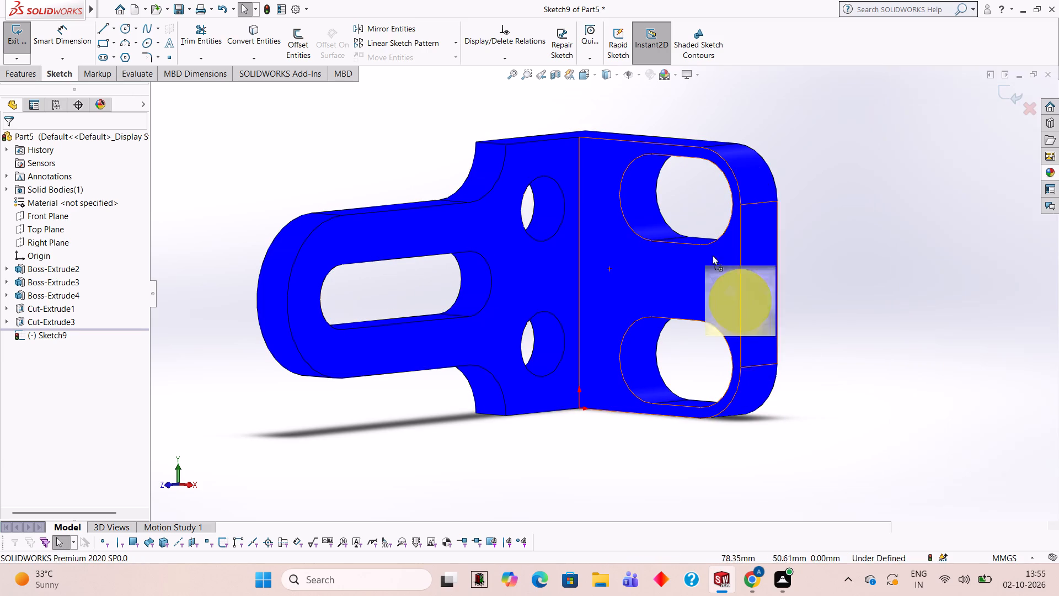
{"action": "left_click_drag", "start_coordinate": [712, 255], "coordinate": [639, 183]}
{"action": "left_click", "coordinate": [639, 183]}
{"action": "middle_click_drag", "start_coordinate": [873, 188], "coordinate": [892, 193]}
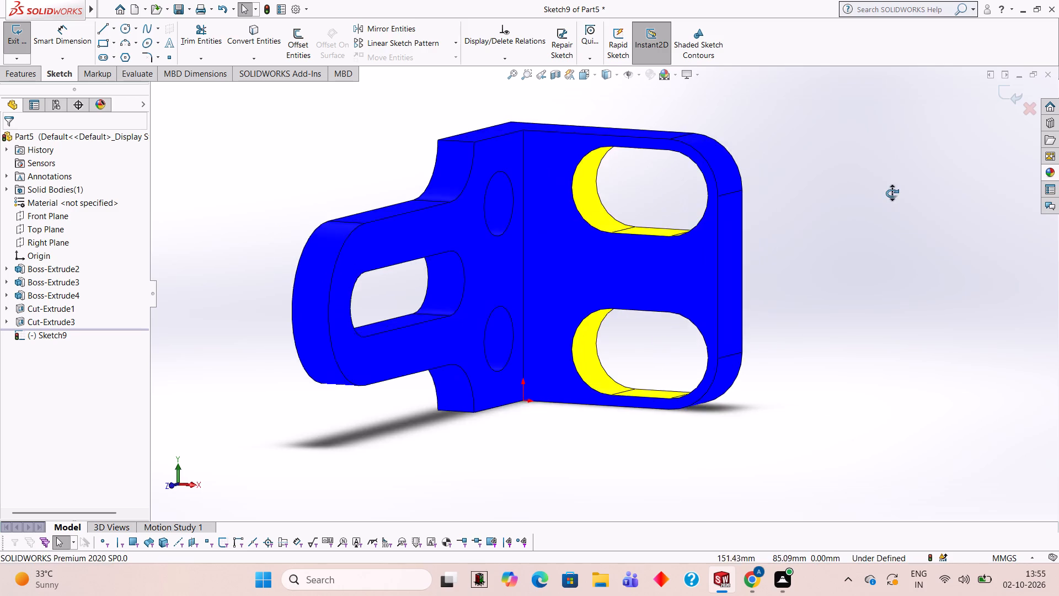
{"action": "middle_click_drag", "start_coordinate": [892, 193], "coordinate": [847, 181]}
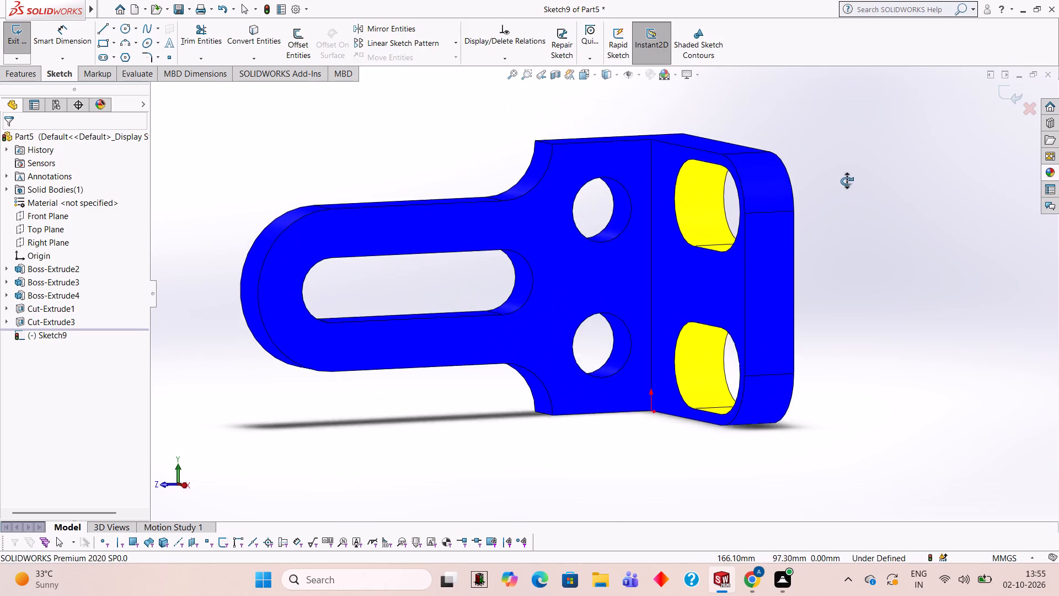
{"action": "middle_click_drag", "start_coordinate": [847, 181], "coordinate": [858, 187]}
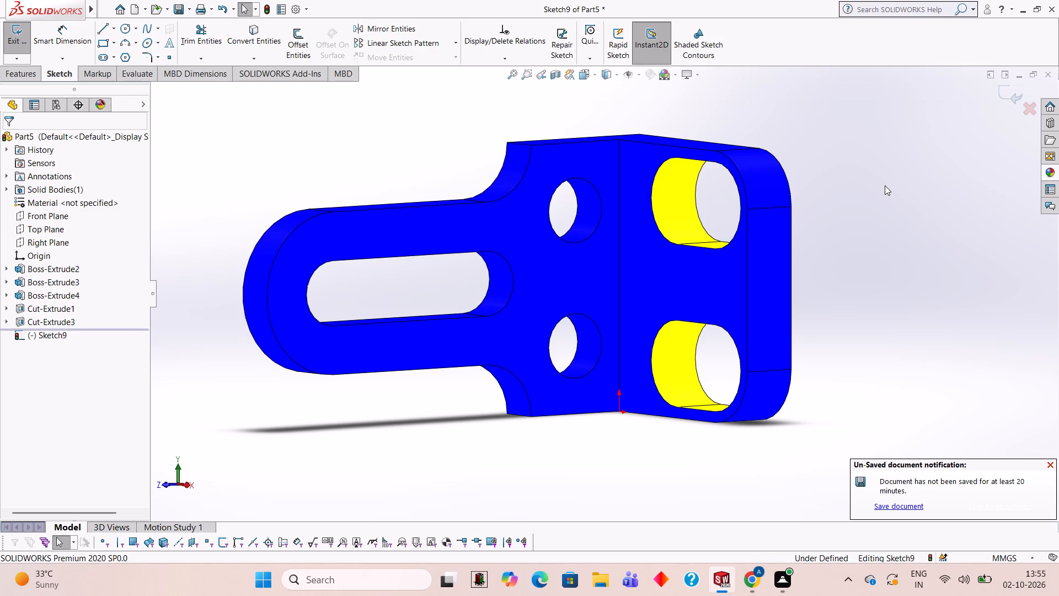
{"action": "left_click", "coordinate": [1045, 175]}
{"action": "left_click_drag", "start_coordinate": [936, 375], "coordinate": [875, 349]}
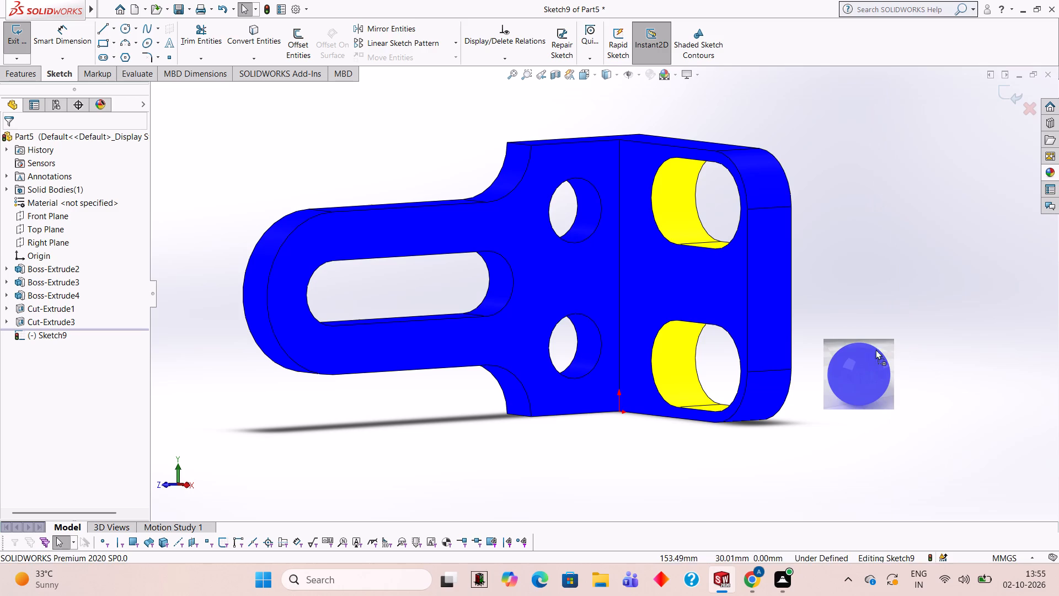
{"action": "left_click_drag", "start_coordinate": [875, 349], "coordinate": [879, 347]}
Apply the Red LED appearance to the cut feature forming the two round wall holes.
{"action": "left_click", "coordinate": [1046, 173]}
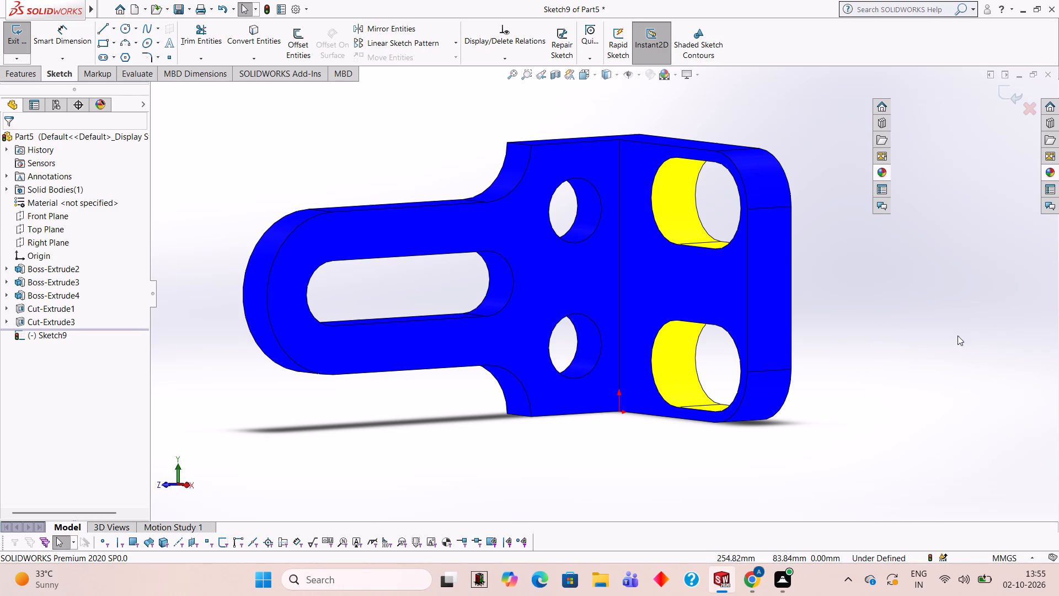
{"action": "left_click_drag", "start_coordinate": [949, 304], "coordinate": [589, 354]}
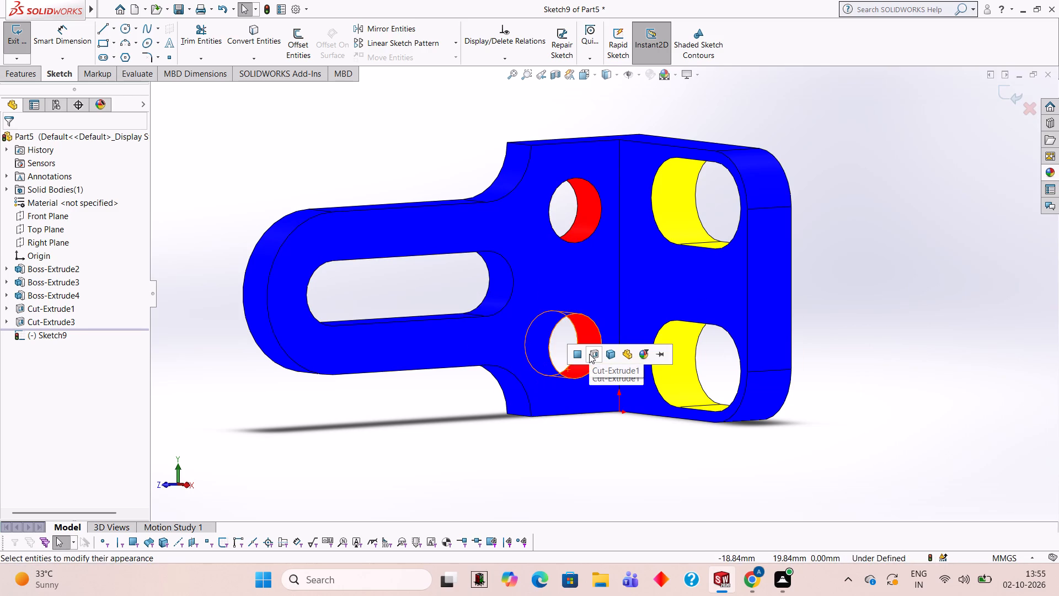
{"action": "left_click", "coordinate": [589, 354]}
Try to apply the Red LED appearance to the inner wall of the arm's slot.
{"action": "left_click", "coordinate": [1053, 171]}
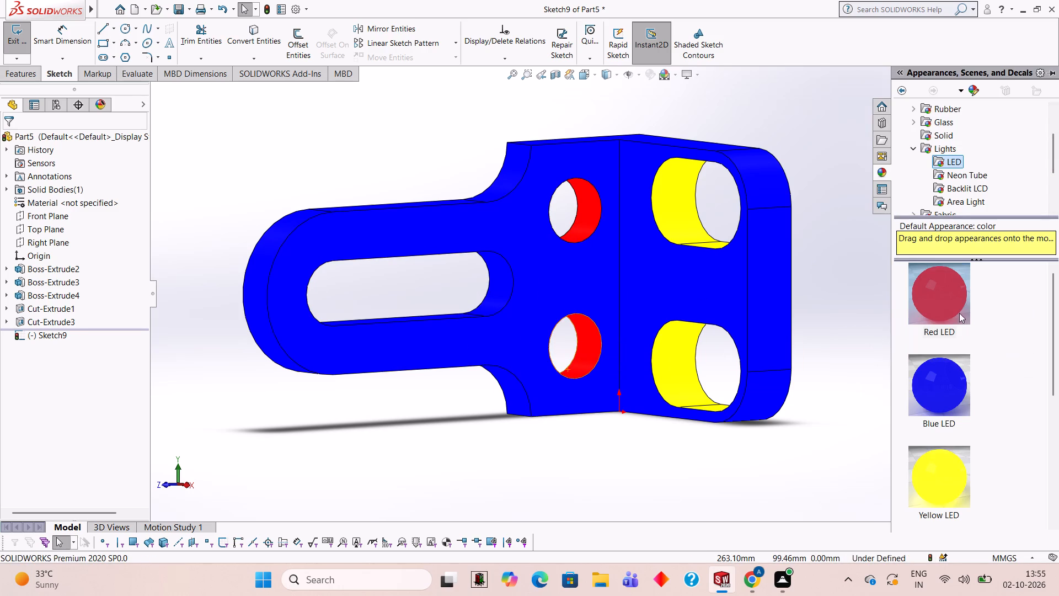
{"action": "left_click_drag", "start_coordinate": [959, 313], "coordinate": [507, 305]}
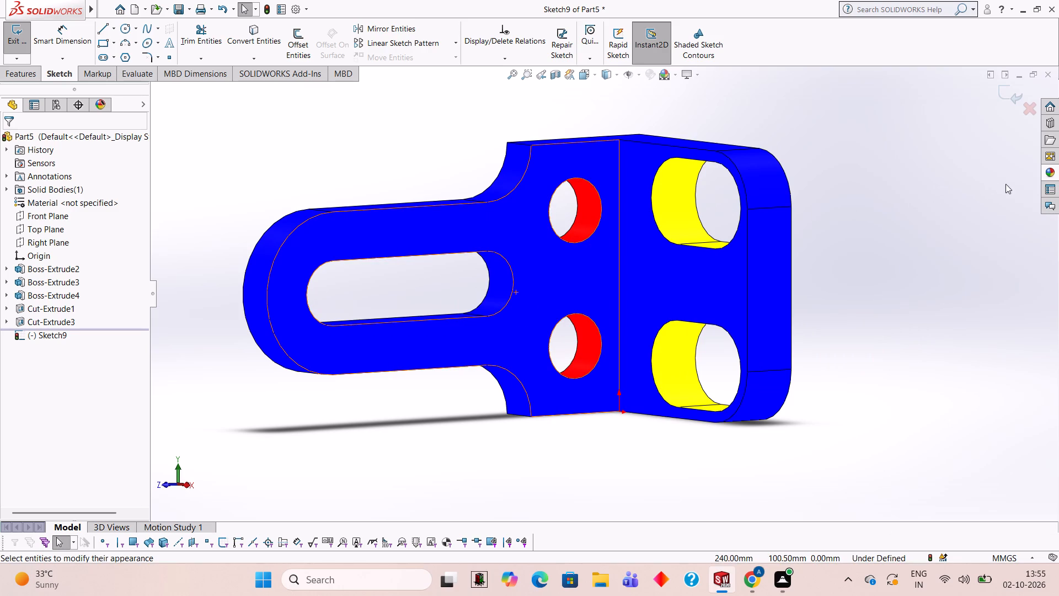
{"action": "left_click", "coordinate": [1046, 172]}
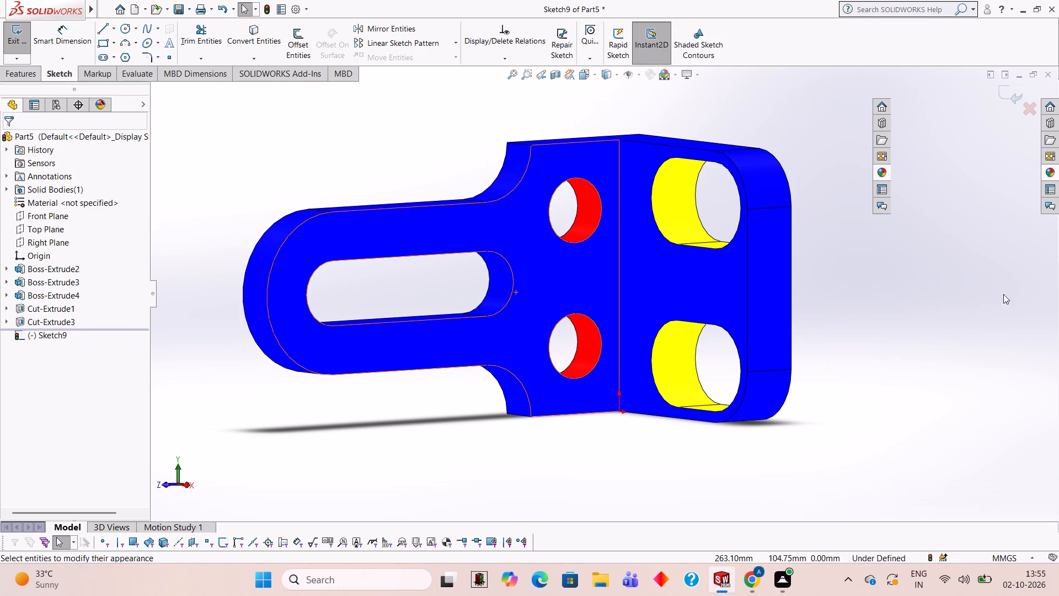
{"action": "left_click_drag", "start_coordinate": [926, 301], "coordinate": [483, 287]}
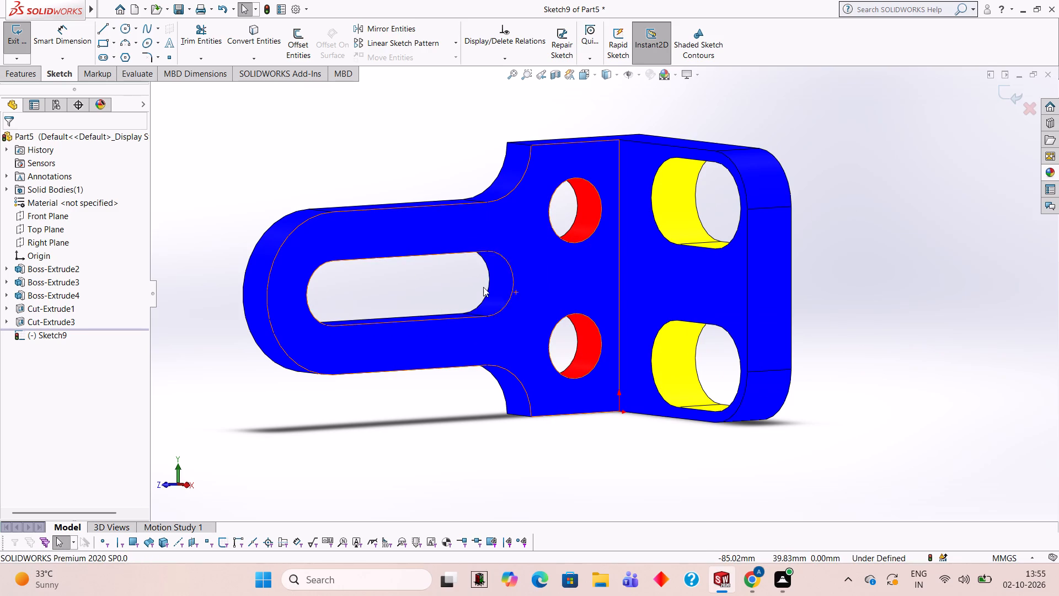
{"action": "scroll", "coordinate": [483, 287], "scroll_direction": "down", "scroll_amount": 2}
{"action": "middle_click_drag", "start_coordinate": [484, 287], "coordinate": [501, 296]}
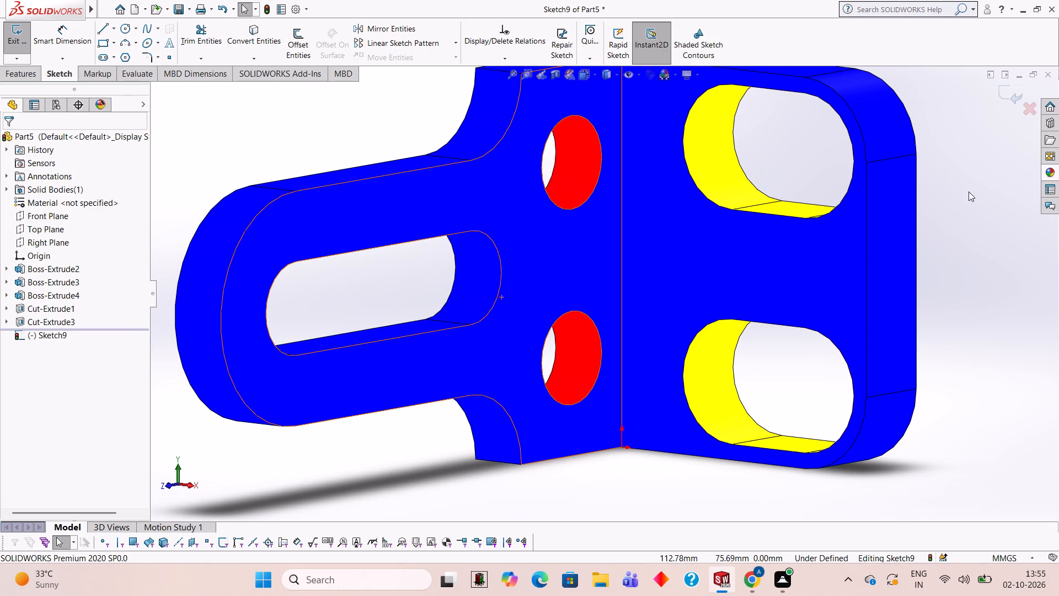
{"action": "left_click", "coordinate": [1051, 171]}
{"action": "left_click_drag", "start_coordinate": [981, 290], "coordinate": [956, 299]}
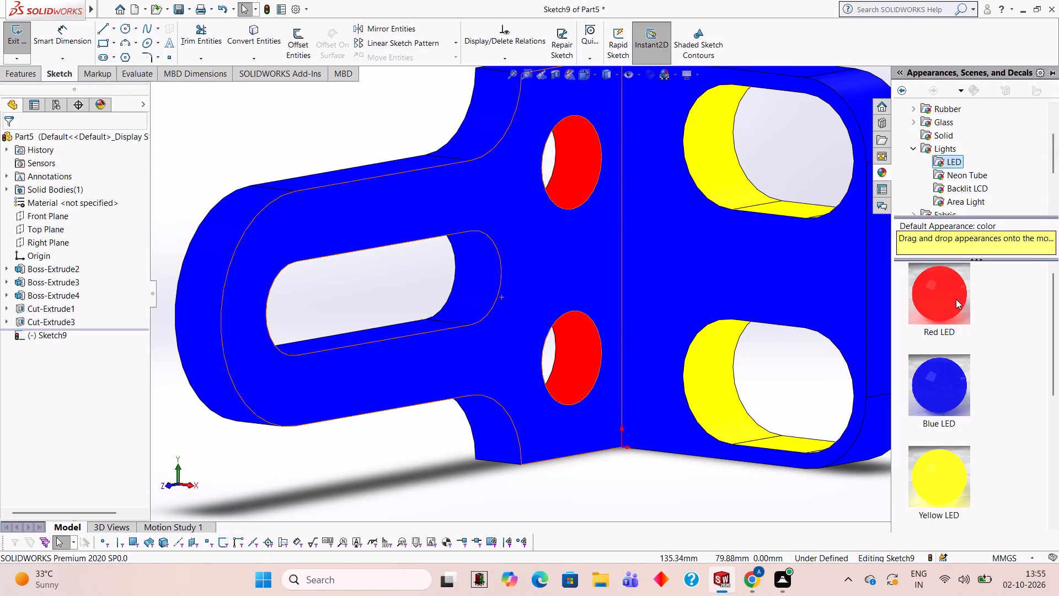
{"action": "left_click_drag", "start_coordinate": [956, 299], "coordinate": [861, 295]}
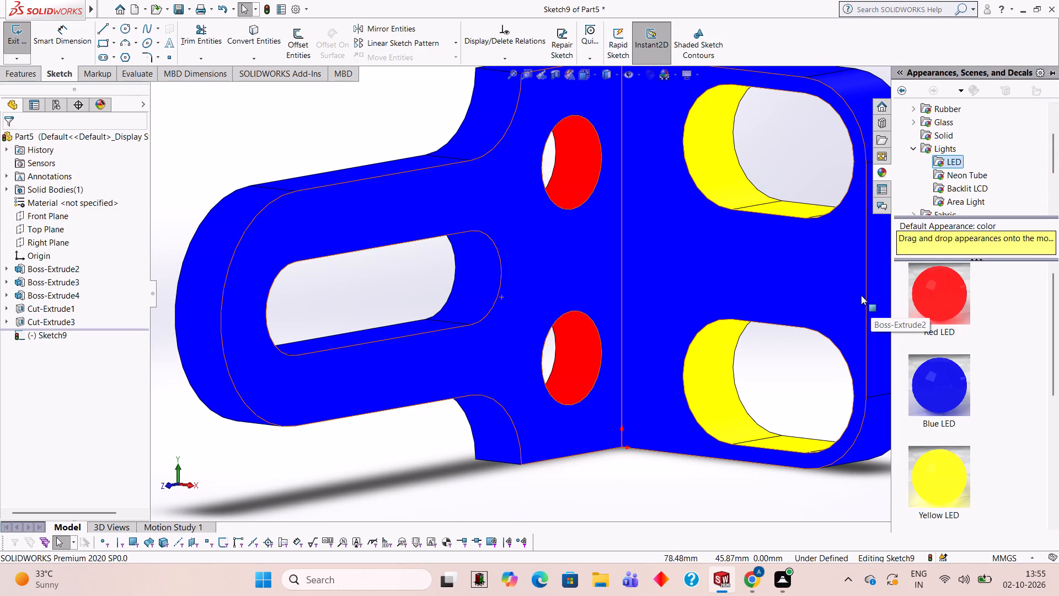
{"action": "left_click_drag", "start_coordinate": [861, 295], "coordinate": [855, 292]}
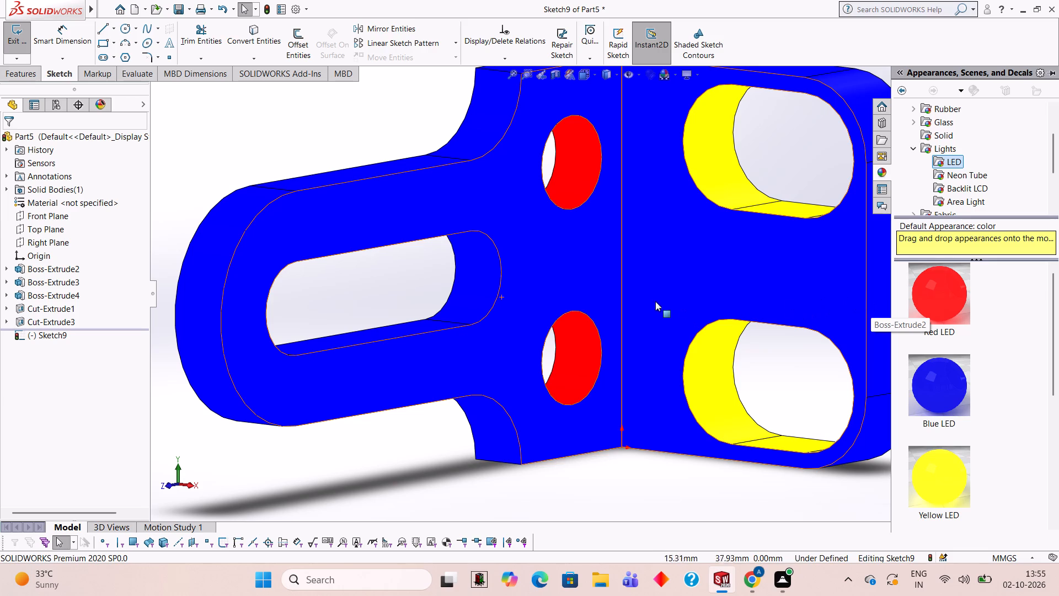
Apply the Yellow LED appearance to the extrusion feature forming the slotted arm.
{"action": "left_click_drag", "start_coordinate": [929, 478], "coordinate": [474, 264]}
{"action": "left_click", "coordinate": [474, 264]}
Examine the coloured bracket from several angles, checking the arm, holes, slots and plate edges.
{"action": "scroll", "coordinate": [611, 283], "scroll_direction": "up", "scroll_amount": 2}
{"action": "middle_click_drag", "start_coordinate": [611, 283], "coordinate": [689, 227]}
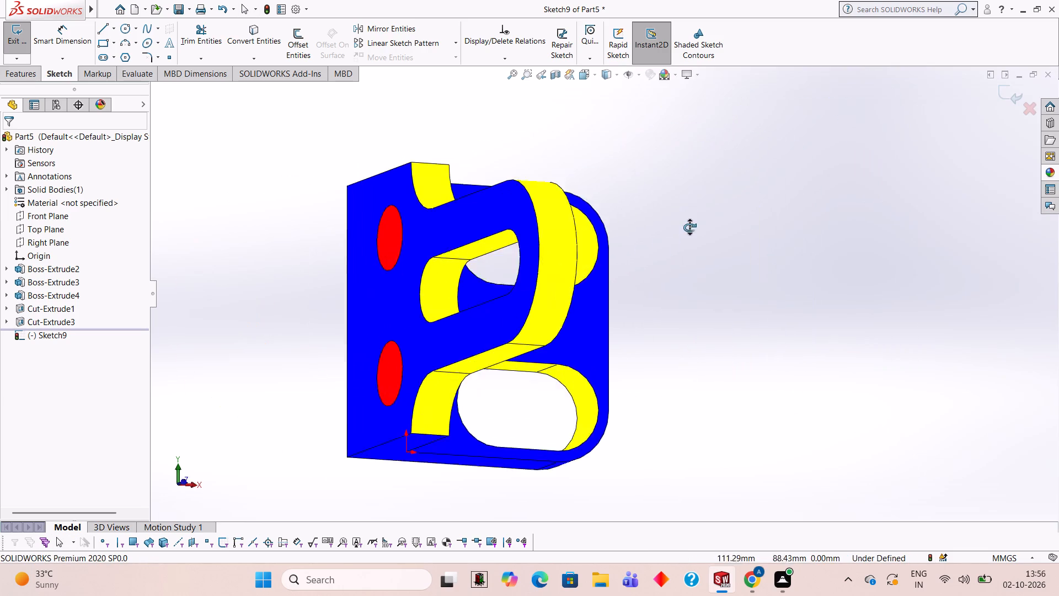
{"action": "middle_click_drag", "start_coordinate": [689, 227], "coordinate": [620, 237]}
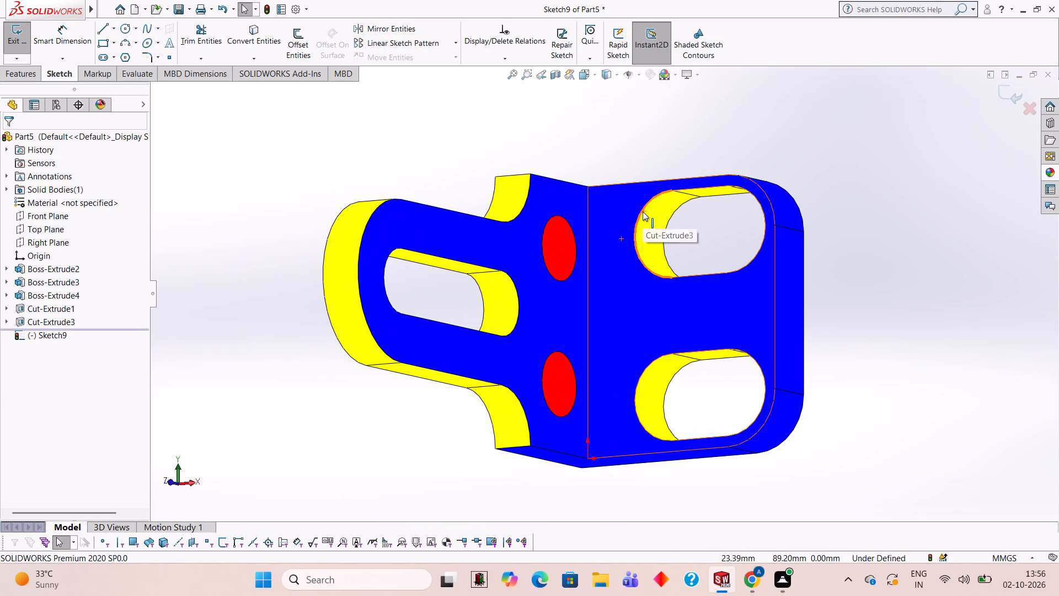
{"action": "middle_click_drag", "start_coordinate": [523, 219], "coordinate": [519, 187]}
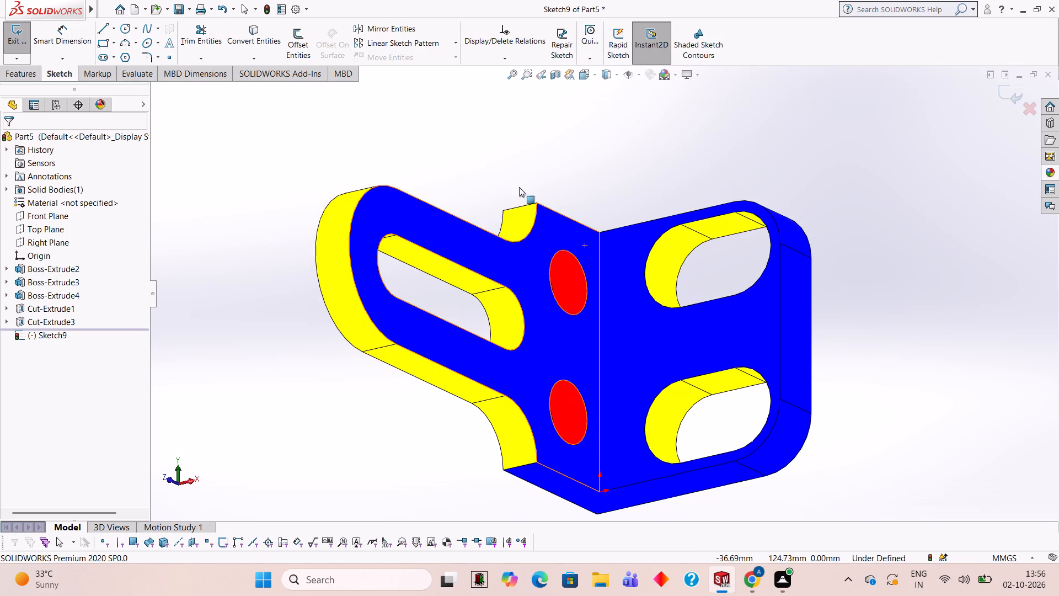
{"action": "middle_click_drag", "start_coordinate": [516, 242], "coordinate": [486, 252]}
{"action": "scroll", "coordinate": [511, 275], "scroll_direction": "down", "scroll_amount": 1}
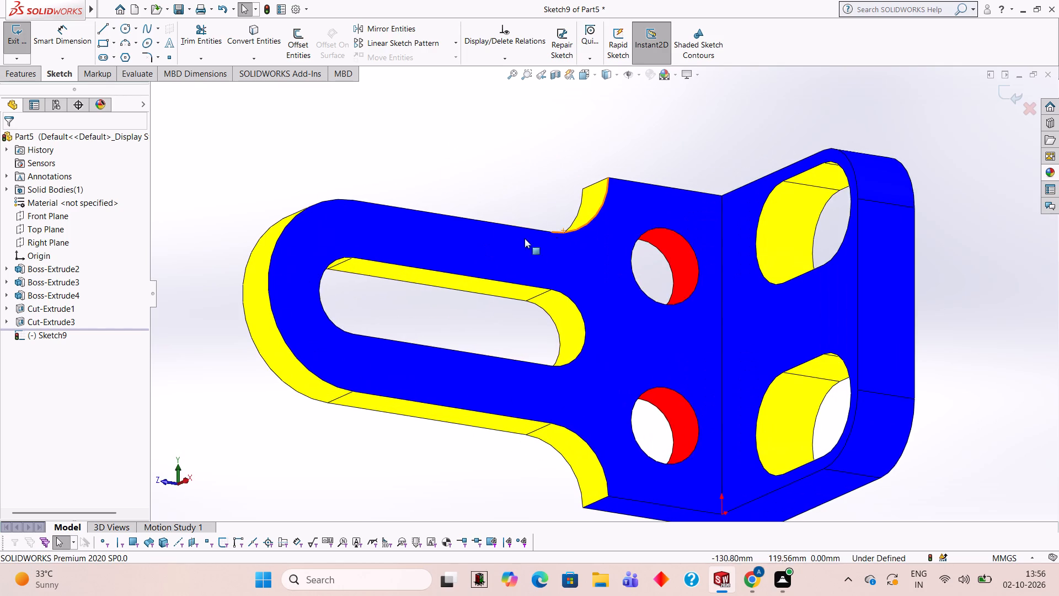
{"action": "scroll", "coordinate": [639, 286], "scroll_direction": "up", "scroll_amount": 3}
{"action": "middle_click_drag", "start_coordinate": [666, 257], "coordinate": [640, 418]}
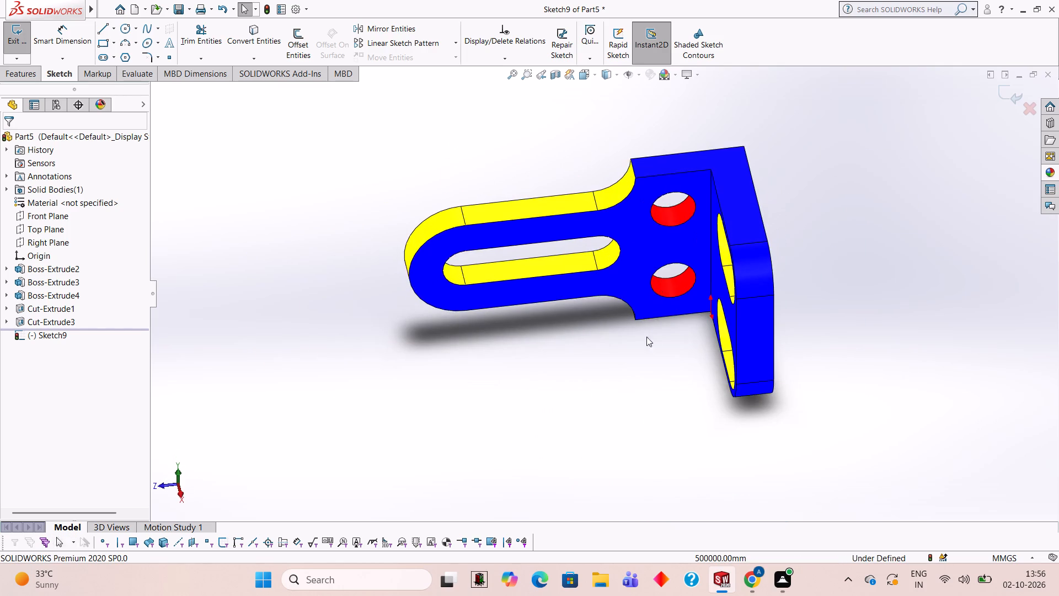
Apply the Green LED appearance to the face of the plate's upper rounded corner only.
{"action": "scroll", "coordinate": [725, 140], "scroll_direction": "down", "scroll_amount": 1}
{"action": "left_click", "coordinate": [1055, 178]}
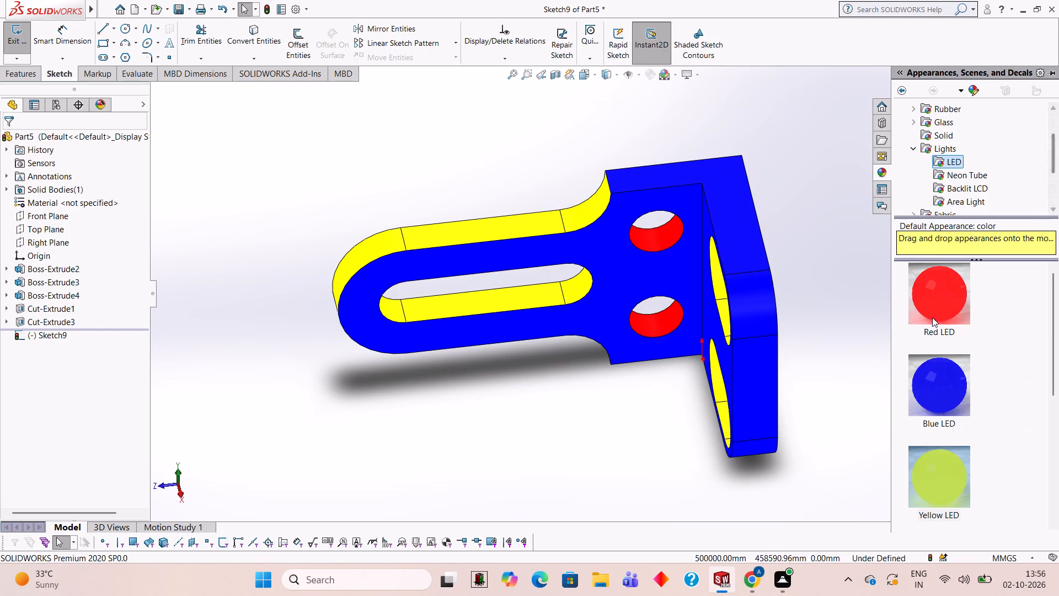
{"action": "scroll", "coordinate": [933, 322], "scroll_direction": "down", "scroll_amount": 1}
{"action": "left_click_drag", "start_coordinate": [954, 434], "coordinate": [762, 297]}
{"action": "left_click", "coordinate": [746, 289]}
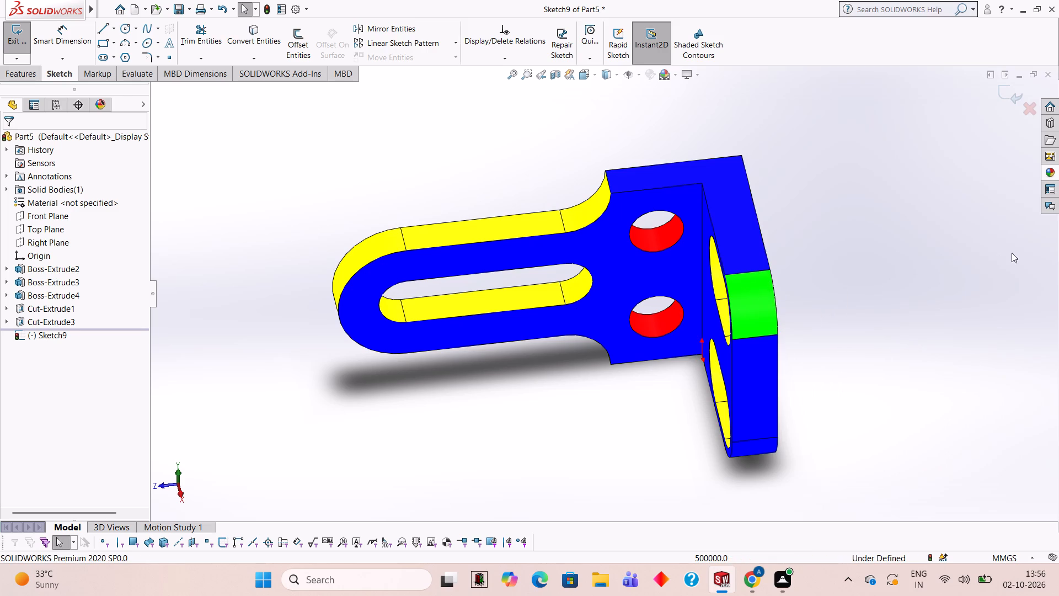
Apply the Green LED appearance to the plate's flat top side, adjoining the green rounded corner.
{"action": "left_click", "coordinate": [1053, 177]}
{"action": "left_click_drag", "start_coordinate": [939, 438], "coordinate": [935, 437]}
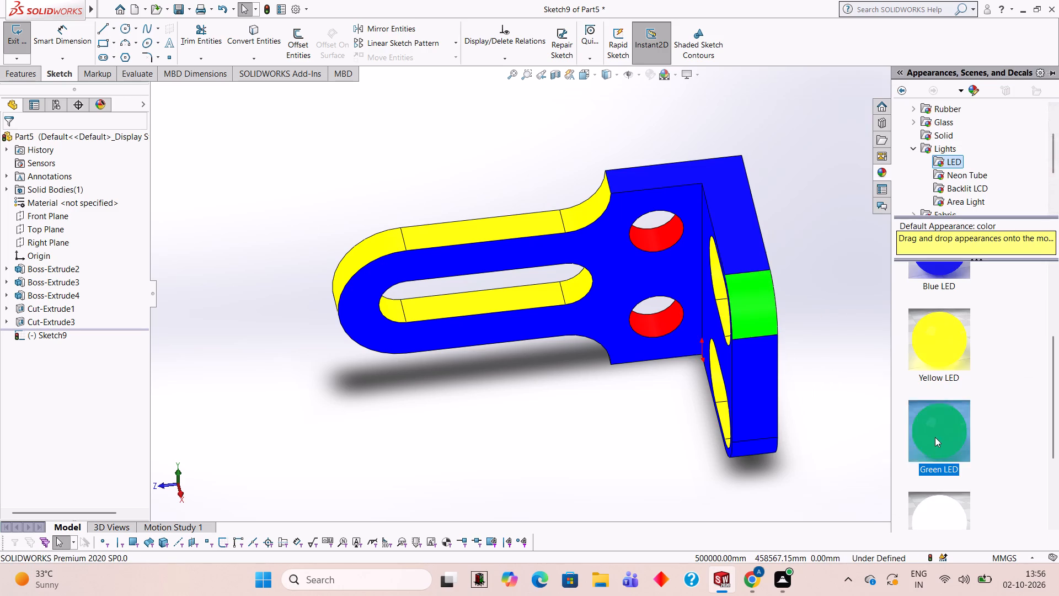
{"action": "left_click_drag", "start_coordinate": [935, 437], "coordinate": [741, 243]}
{"action": "left_click", "coordinate": [741, 243]}
Apply the Green LED appearance to the plate's flat outer end face between its two rounded corners.
{"action": "middle_click_drag", "start_coordinate": [773, 324], "coordinate": [751, 196]}
{"action": "scroll", "coordinate": [766, 260], "scroll_direction": "down", "scroll_amount": 2}
{"action": "middle_click_drag", "start_coordinate": [796, 279], "coordinate": [808, 247]}
{"action": "middle_click_drag", "start_coordinate": [776, 278], "coordinate": [798, 286]}
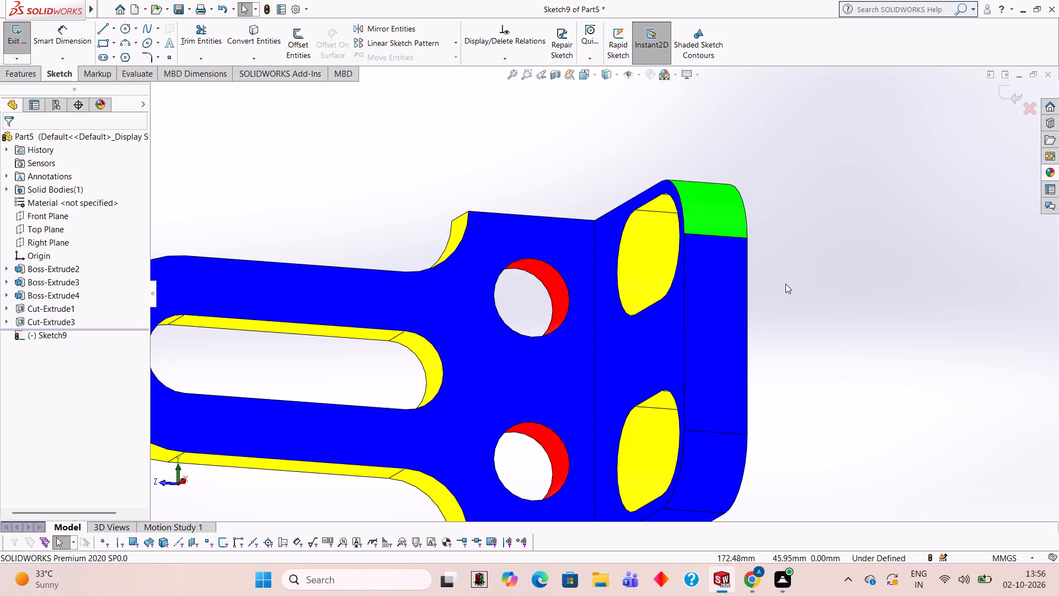
{"action": "scroll", "coordinate": [780, 281], "scroll_direction": "up", "scroll_amount": 3}
{"action": "scroll", "coordinate": [761, 276], "scroll_direction": "down", "scroll_amount": 2}
{"action": "left_click", "coordinate": [1046, 166]}
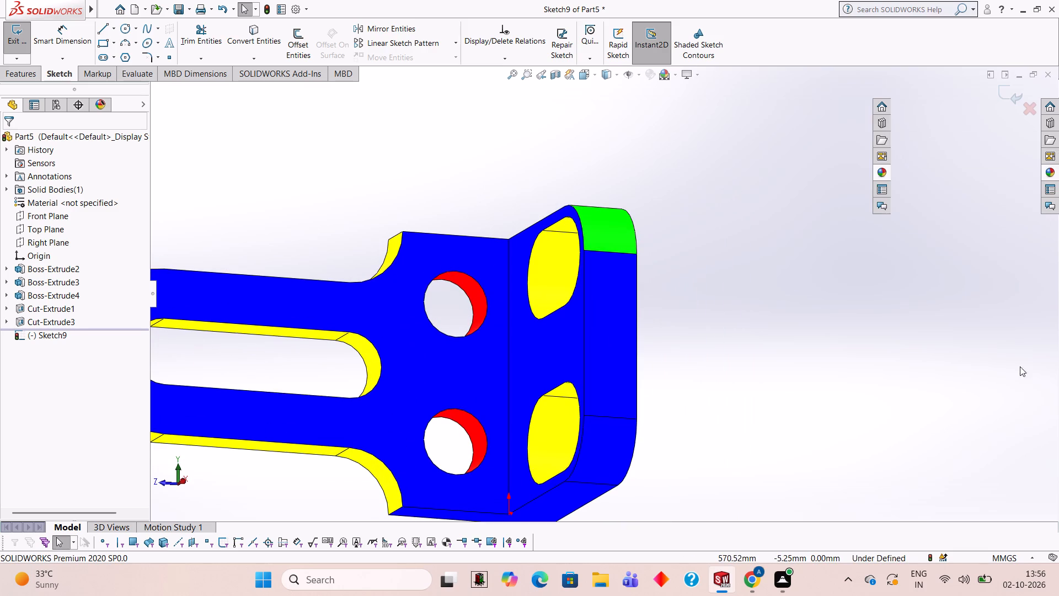
{"action": "left_click_drag", "start_coordinate": [961, 427], "coordinate": [627, 326]}
{"action": "left_click", "coordinate": [627, 326]}
Apply the Green LED appearance to the face of the plate's lower rounded corner only.
{"action": "scroll", "coordinate": [643, 324], "scroll_direction": "up", "scroll_amount": 1}
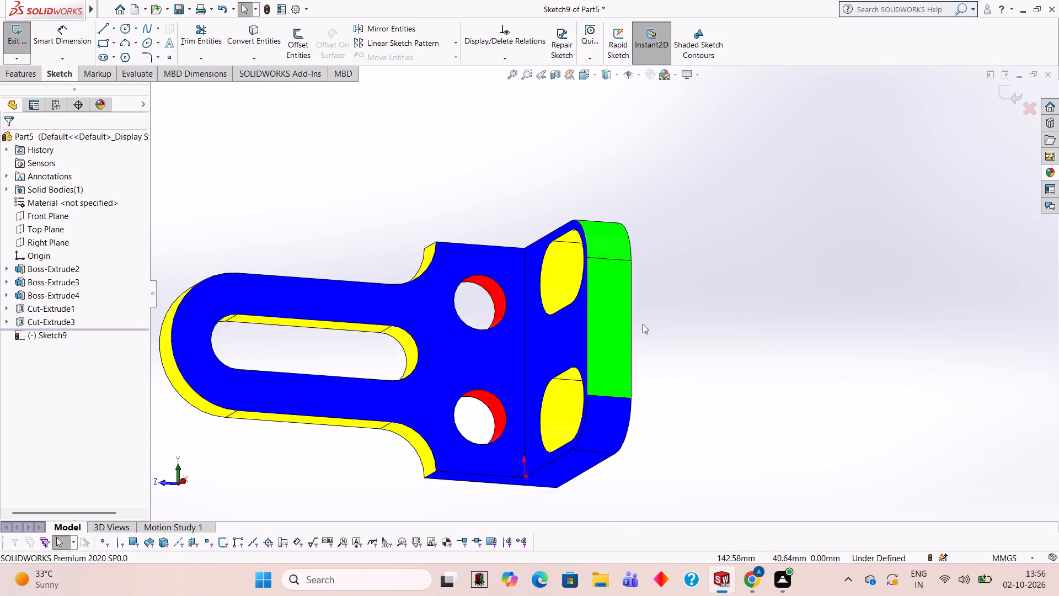
{"action": "scroll", "coordinate": [643, 324], "scroll_direction": "up", "scroll_amount": 2}
{"action": "middle_click_drag", "start_coordinate": [637, 340], "coordinate": [622, 293]}
{"action": "middle_click_drag", "start_coordinate": [629, 241], "coordinate": [631, 222]}
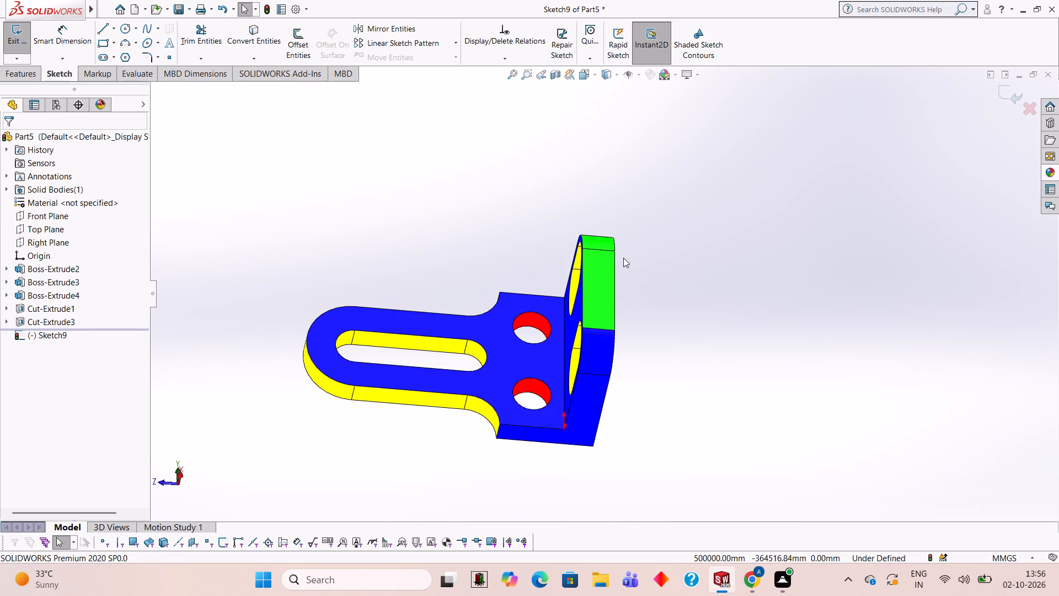
{"action": "middle_click_drag", "start_coordinate": [623, 258], "coordinate": [638, 272]}
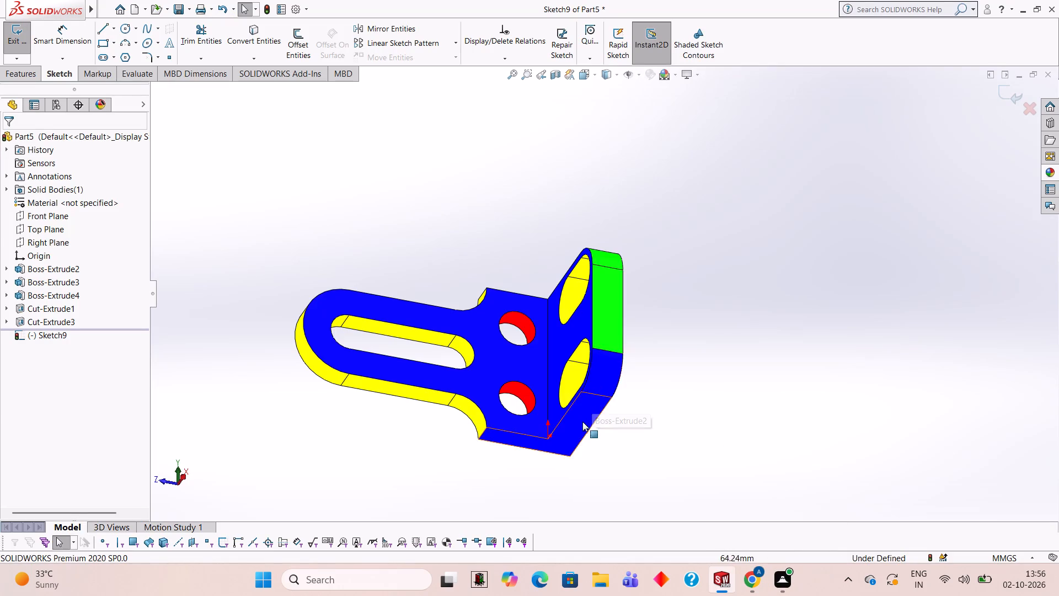
{"action": "scroll", "coordinate": [581, 423], "scroll_direction": "up", "scroll_amount": 3}
{"action": "scroll", "coordinate": [576, 421], "scroll_direction": "down", "scroll_amount": 2}
{"action": "scroll", "coordinate": [649, 285], "scroll_direction": "down", "scroll_amount": 1}
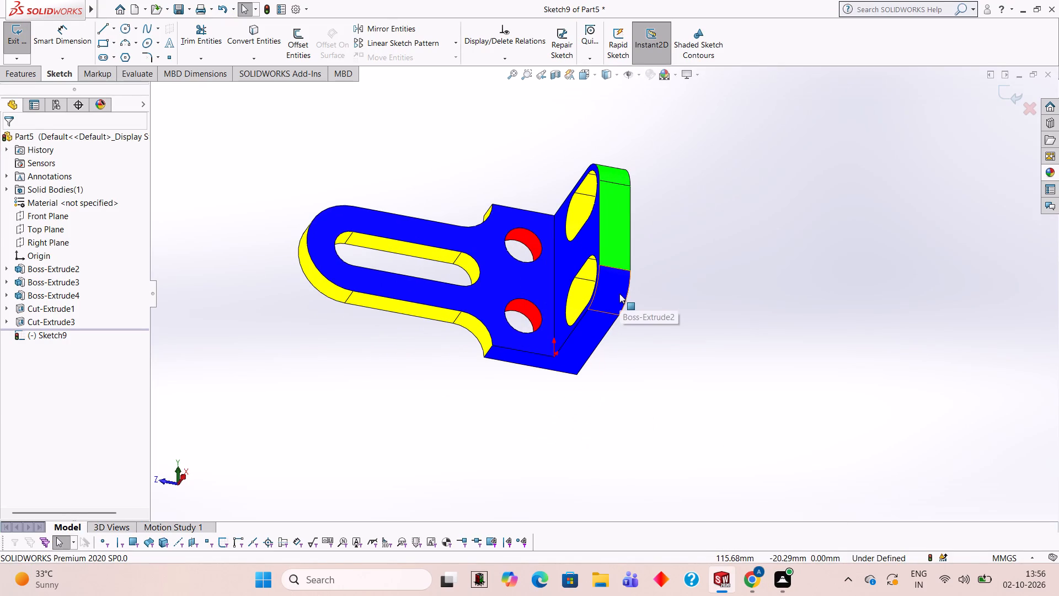
{"action": "left_click", "coordinate": [1056, 172]}
{"action": "left_click_drag", "start_coordinate": [937, 442], "coordinate": [564, 257]}
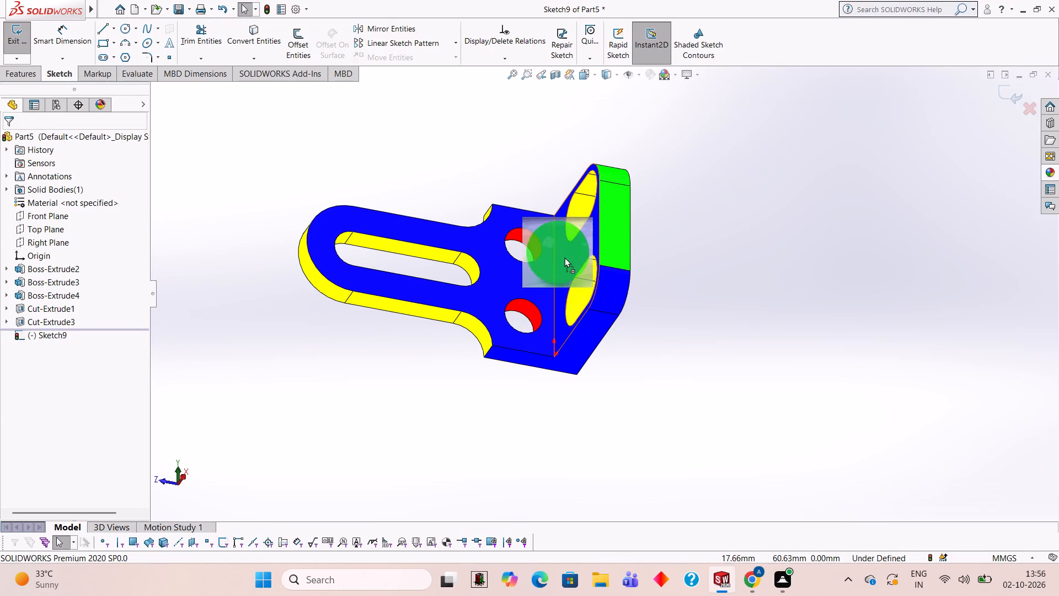
{"action": "left_click_drag", "start_coordinate": [564, 257], "coordinate": [607, 290]}
{"action": "left_click", "coordinate": [607, 290]}
Apply the Green LED appearance to the bracket's L-shaped bottom face.
{"action": "middle_click_drag", "start_coordinate": [601, 382], "coordinate": [591, 337]}
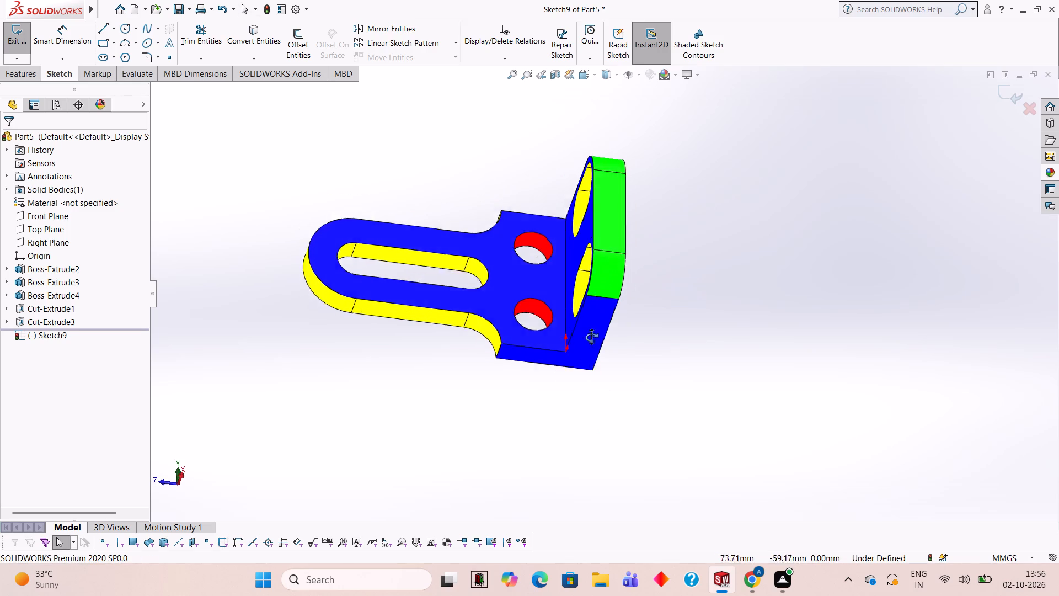
{"action": "middle_click_drag", "start_coordinate": [591, 337], "coordinate": [592, 310]}
{"action": "scroll", "coordinate": [566, 355], "scroll_direction": "down", "scroll_amount": 2}
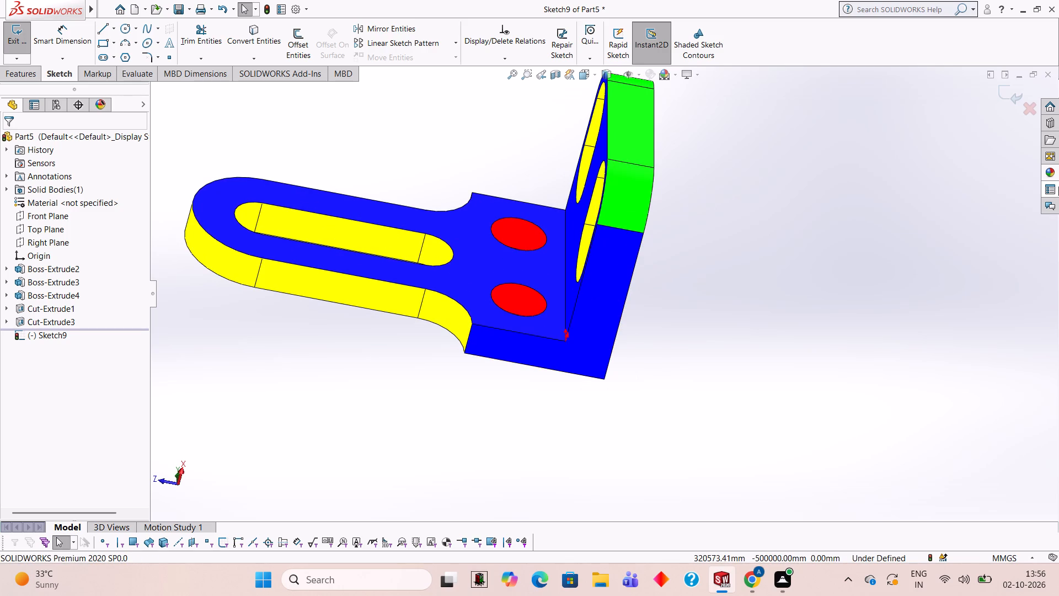
{"action": "left_click", "coordinate": [1046, 168]}
{"action": "left_click_drag", "start_coordinate": [938, 431], "coordinate": [627, 311]}
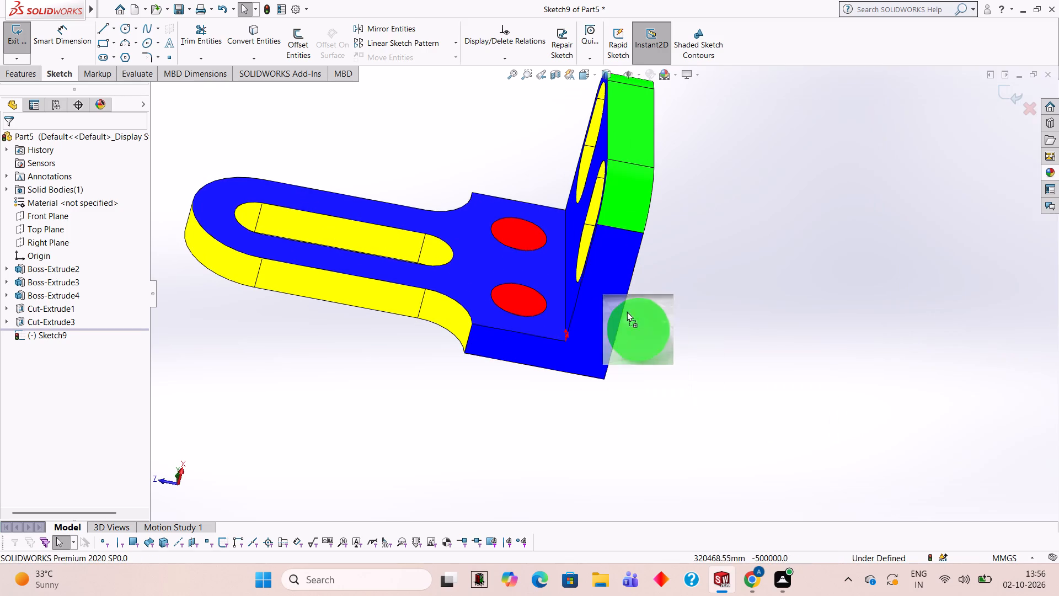
{"action": "left_click_drag", "start_coordinate": [627, 311], "coordinate": [596, 284]}
{"action": "left_click", "coordinate": [596, 284]}
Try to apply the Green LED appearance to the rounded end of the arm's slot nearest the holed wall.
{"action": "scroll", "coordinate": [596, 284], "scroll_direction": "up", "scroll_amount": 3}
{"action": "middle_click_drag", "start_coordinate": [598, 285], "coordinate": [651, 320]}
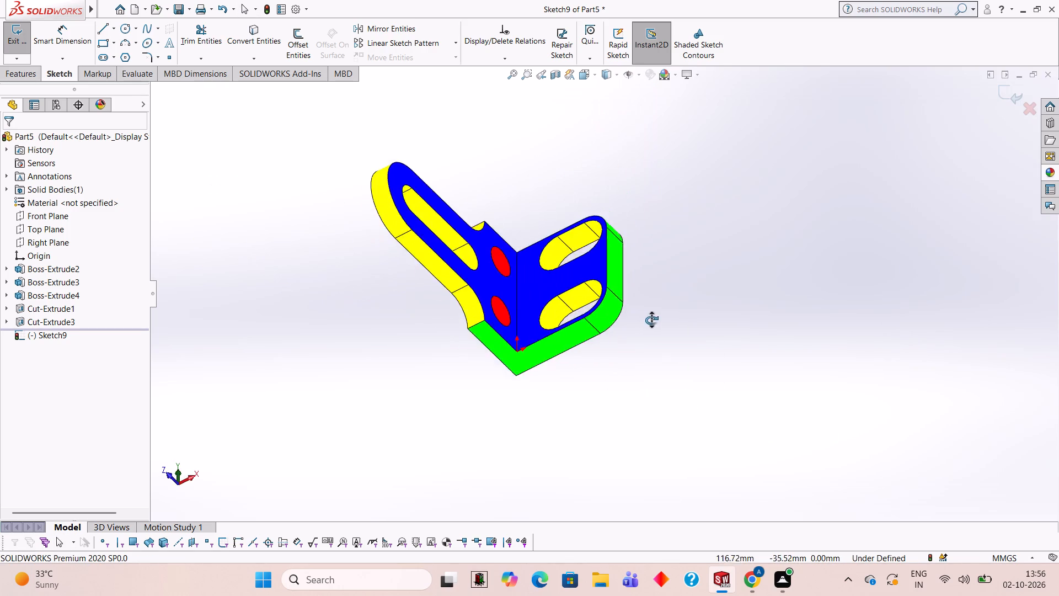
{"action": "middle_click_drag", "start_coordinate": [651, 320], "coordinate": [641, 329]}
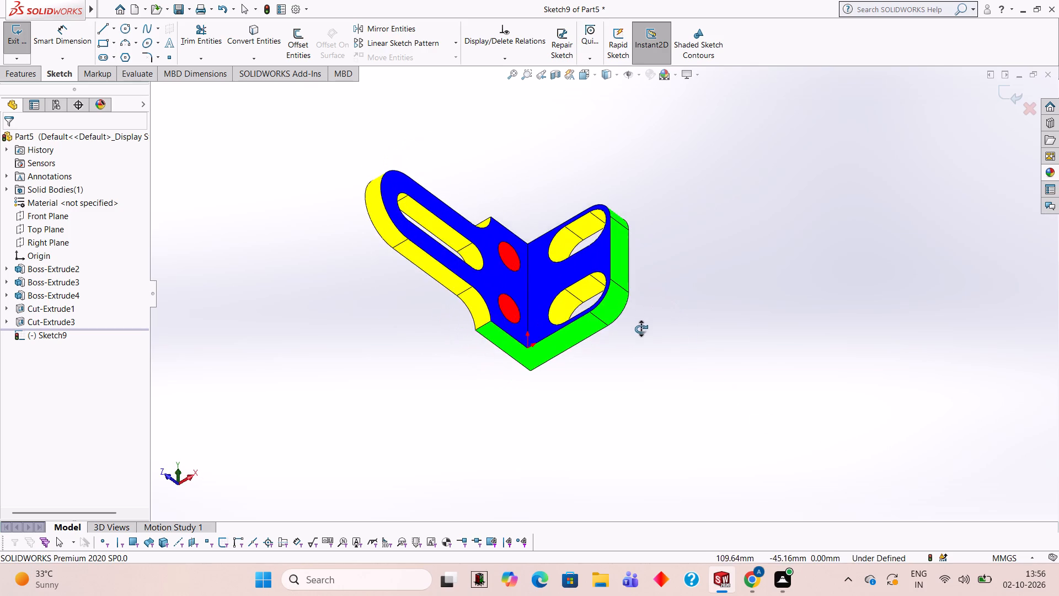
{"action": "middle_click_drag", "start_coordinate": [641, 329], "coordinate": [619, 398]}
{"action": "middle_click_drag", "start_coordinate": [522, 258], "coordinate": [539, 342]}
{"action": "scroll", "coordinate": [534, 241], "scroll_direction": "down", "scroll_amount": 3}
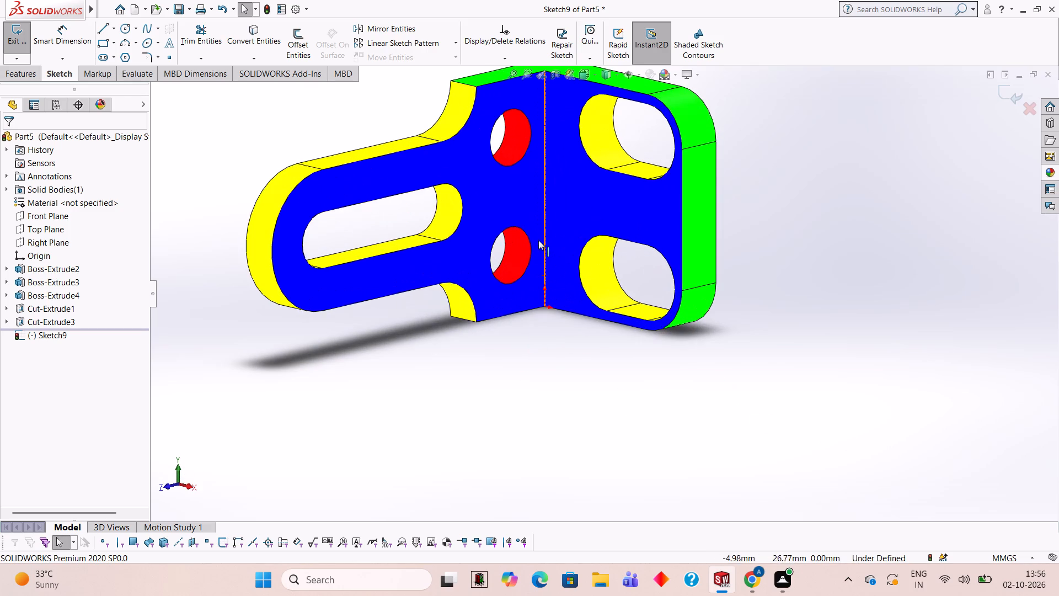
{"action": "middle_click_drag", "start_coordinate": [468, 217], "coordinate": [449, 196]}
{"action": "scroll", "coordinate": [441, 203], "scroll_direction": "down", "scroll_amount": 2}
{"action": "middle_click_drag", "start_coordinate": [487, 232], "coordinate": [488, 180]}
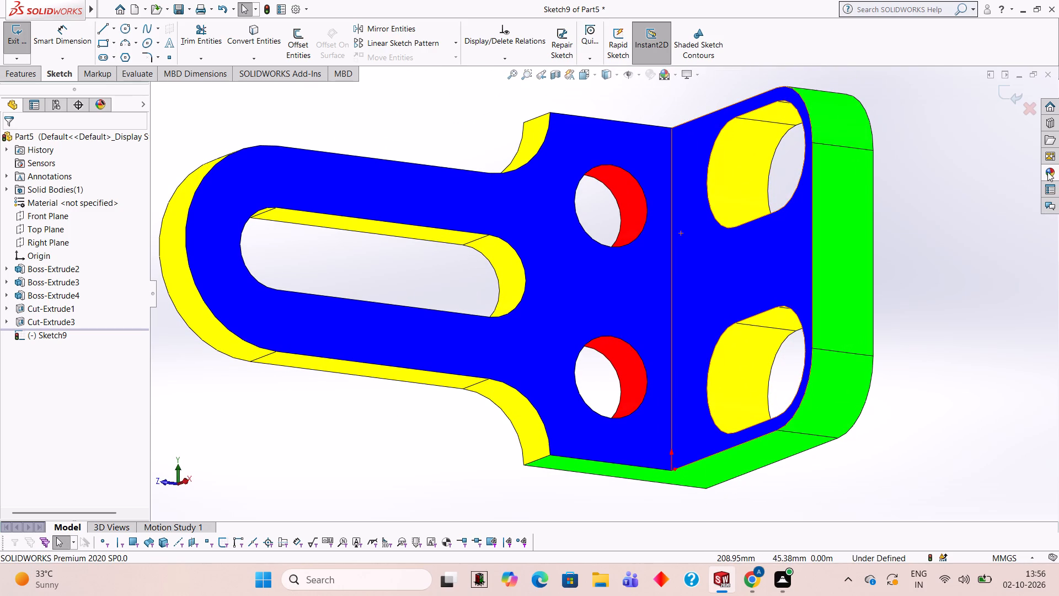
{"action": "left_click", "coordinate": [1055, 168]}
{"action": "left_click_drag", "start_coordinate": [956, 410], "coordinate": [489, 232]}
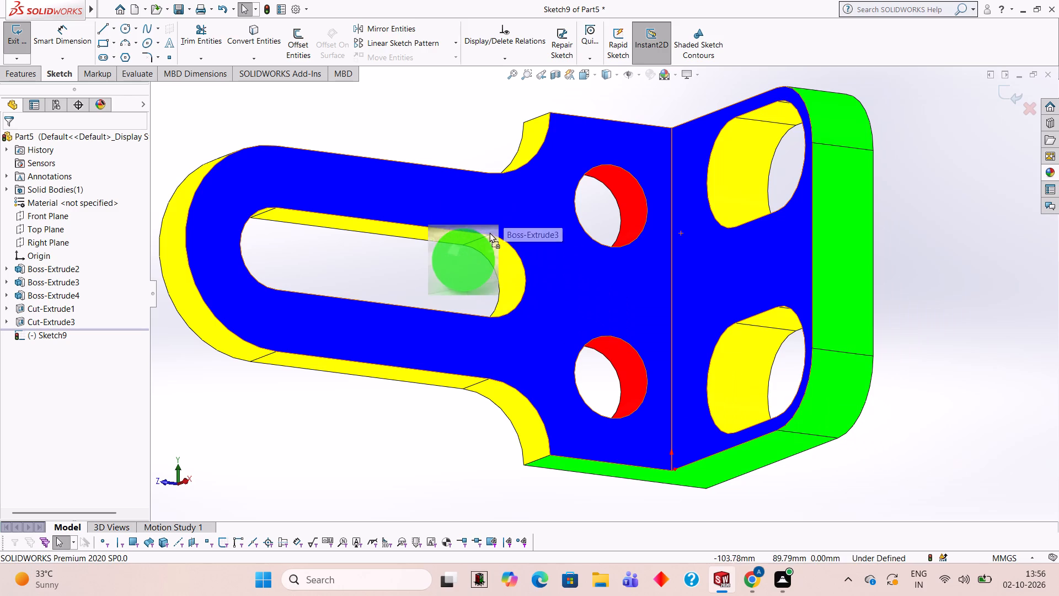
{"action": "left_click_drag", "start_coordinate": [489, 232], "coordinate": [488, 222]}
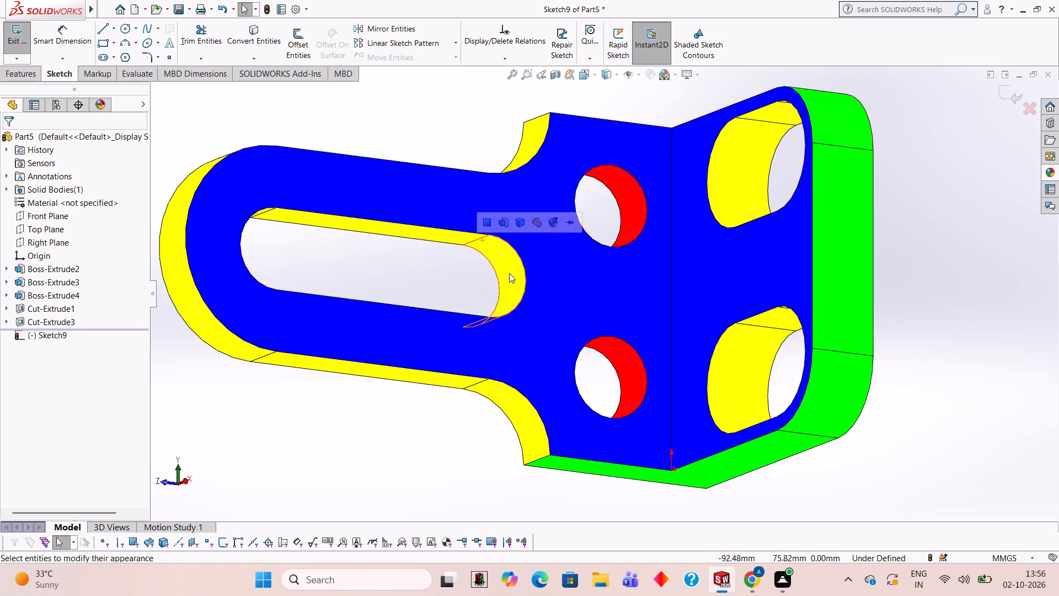
Apply the Green LED appearance only to the rounded end face of the arm's slot nearest the two round holes.
{"action": "middle_click_drag", "start_coordinate": [527, 303], "coordinate": [531, 279]}
{"action": "scroll", "coordinate": [438, 268], "scroll_direction": "down", "scroll_amount": 2}
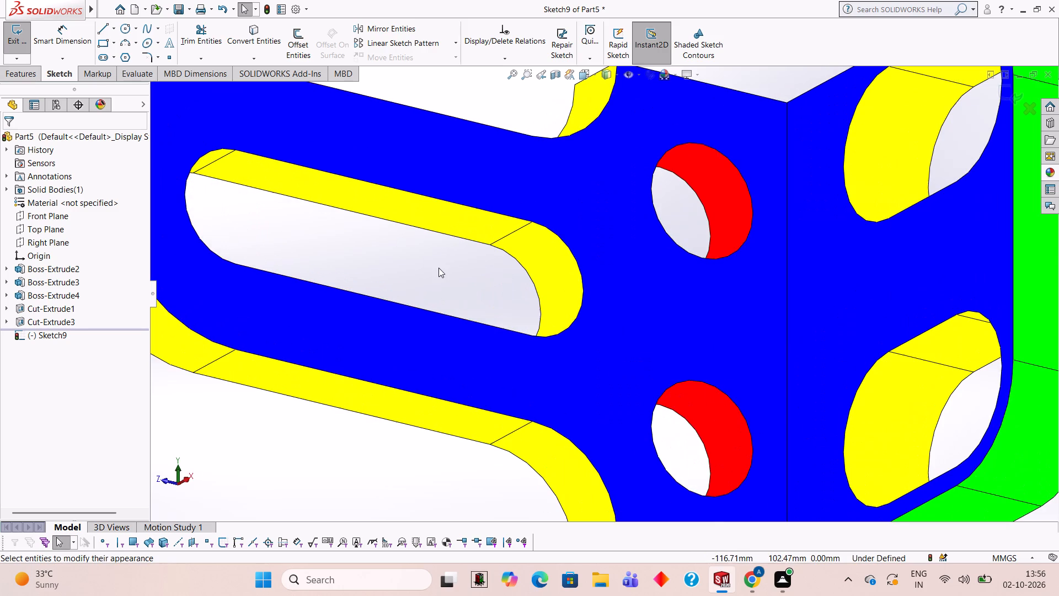
{"action": "left_click", "coordinate": [1051, 176]}
{"action": "left_click_drag", "start_coordinate": [931, 433], "coordinate": [921, 425]}
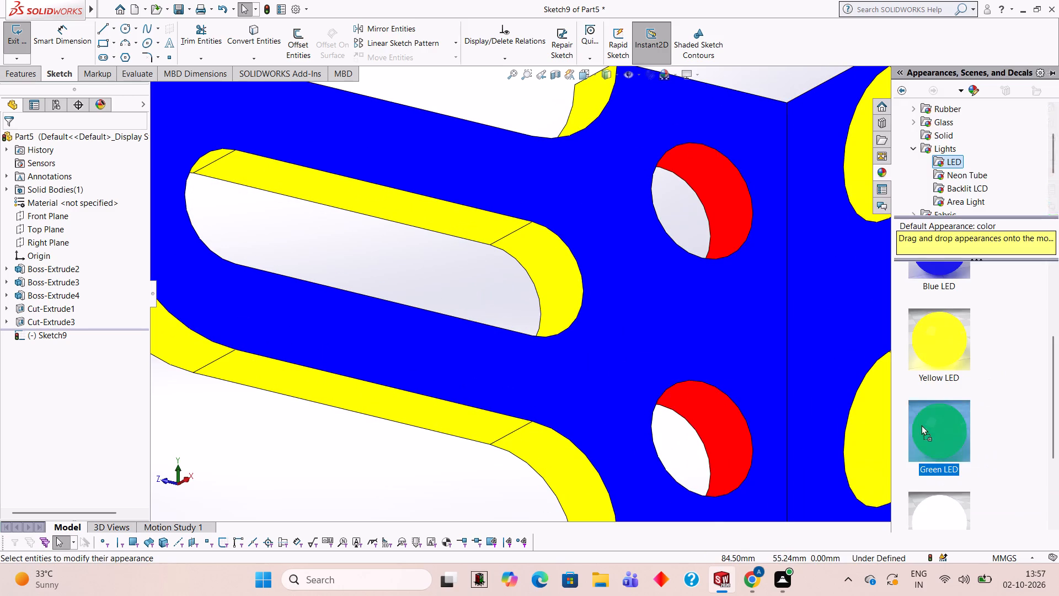
{"action": "left_click_drag", "start_coordinate": [921, 425], "coordinate": [521, 237]}
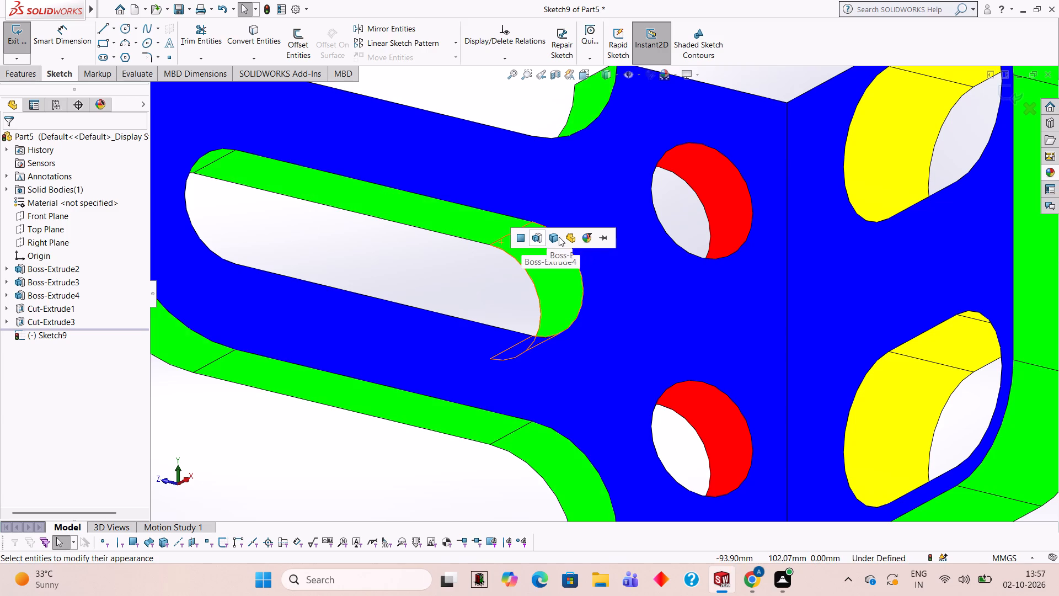
{"action": "left_click", "coordinate": [527, 239]}
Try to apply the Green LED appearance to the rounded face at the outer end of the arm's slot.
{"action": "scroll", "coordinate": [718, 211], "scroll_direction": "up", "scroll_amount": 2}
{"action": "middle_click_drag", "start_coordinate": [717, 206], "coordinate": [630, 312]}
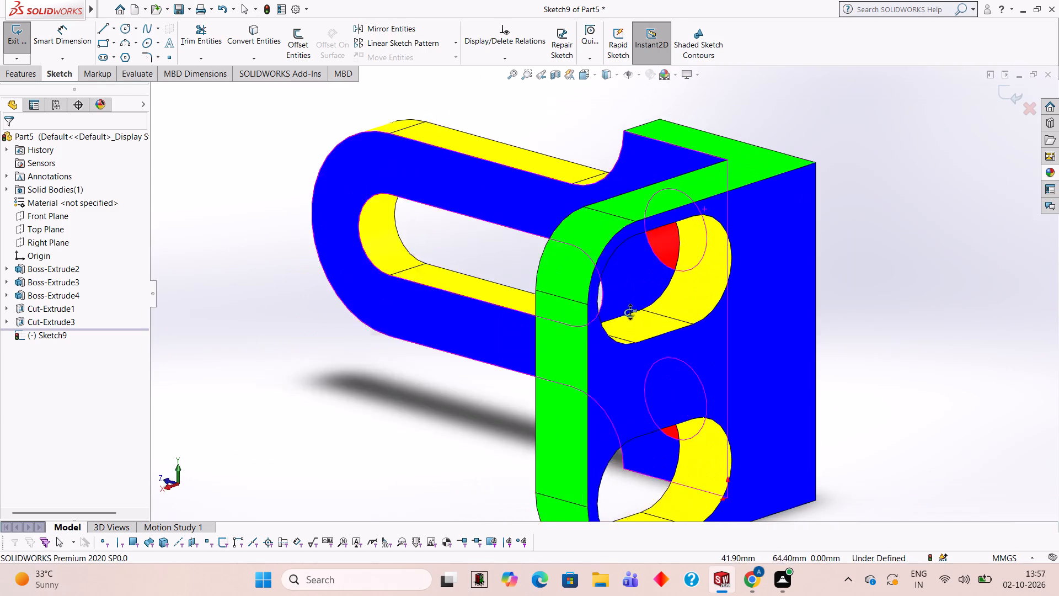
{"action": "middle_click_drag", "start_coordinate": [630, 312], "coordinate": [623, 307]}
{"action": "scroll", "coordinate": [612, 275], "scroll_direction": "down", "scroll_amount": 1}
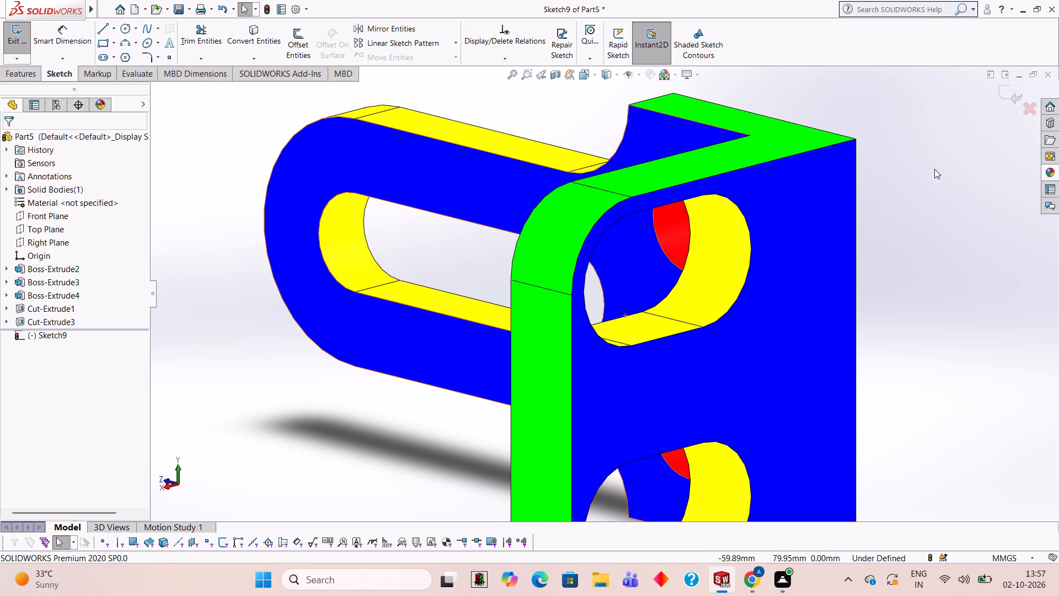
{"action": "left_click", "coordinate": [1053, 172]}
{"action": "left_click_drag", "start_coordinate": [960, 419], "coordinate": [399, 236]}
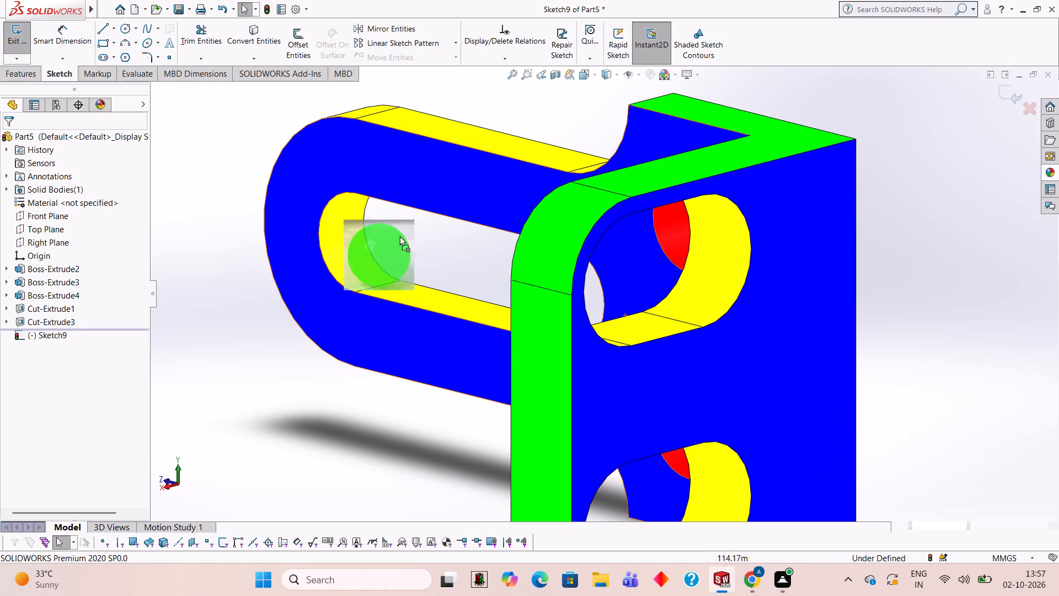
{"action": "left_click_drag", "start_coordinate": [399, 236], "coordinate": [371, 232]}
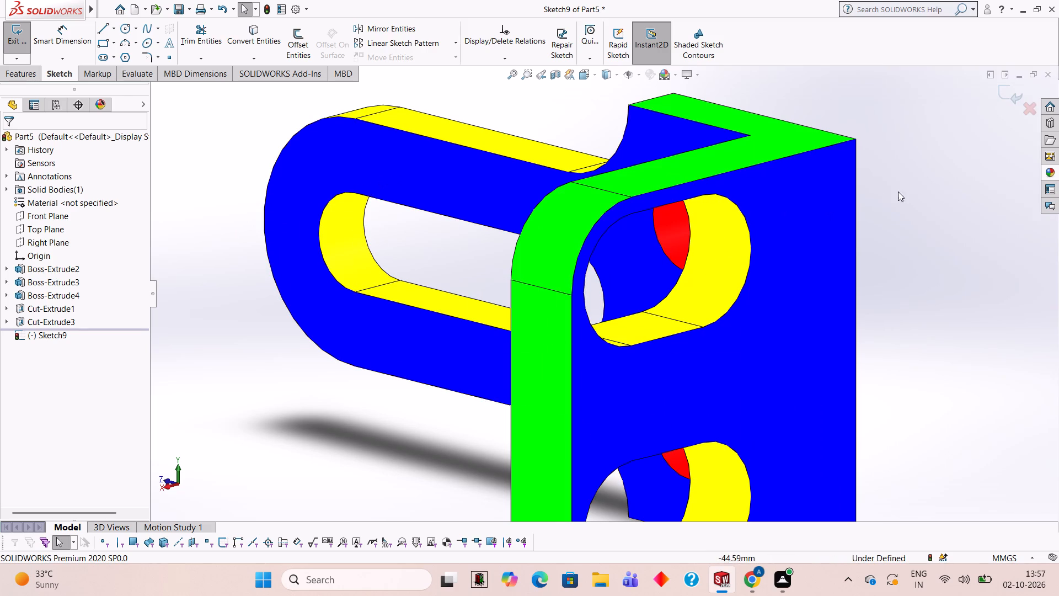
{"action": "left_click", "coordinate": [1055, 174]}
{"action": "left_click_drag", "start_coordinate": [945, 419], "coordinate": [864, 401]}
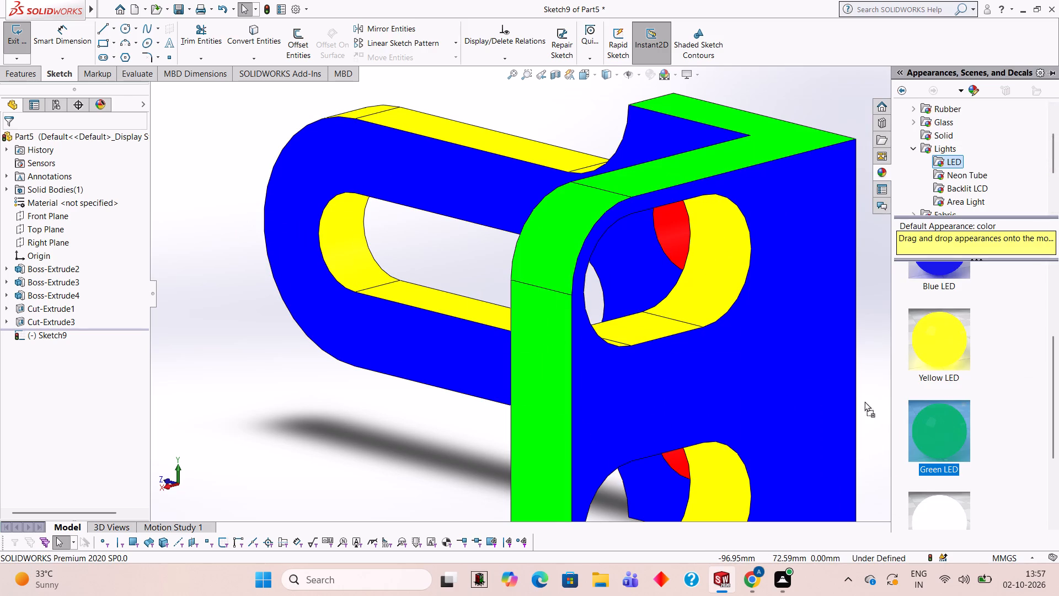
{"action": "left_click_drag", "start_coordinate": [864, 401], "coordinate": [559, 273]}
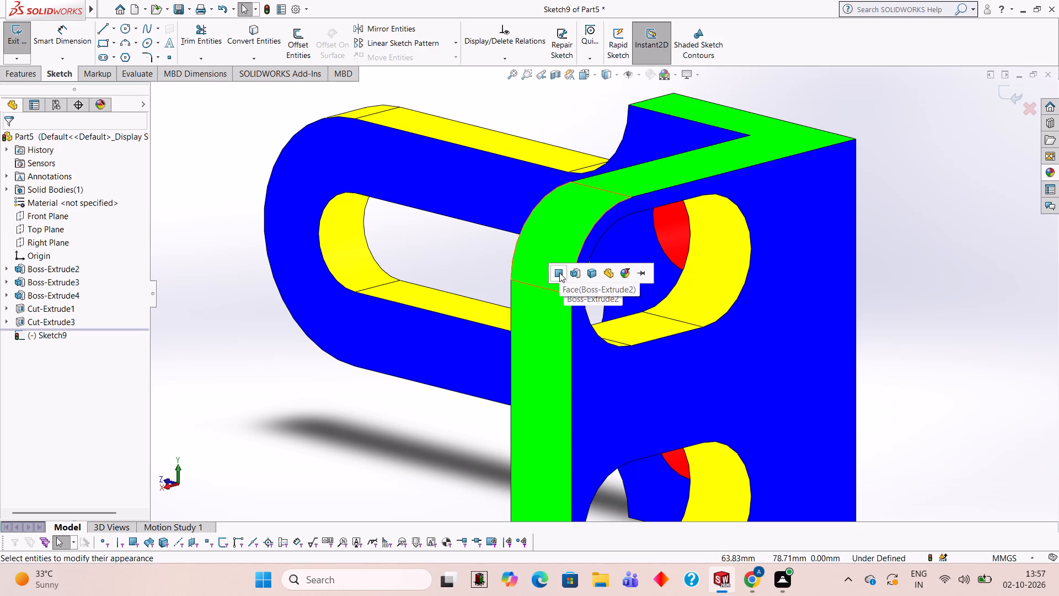
Apply the Green LED appearance only to the rounded face at the outer end of the arm's slot.
{"action": "left_click", "coordinate": [1045, 178]}
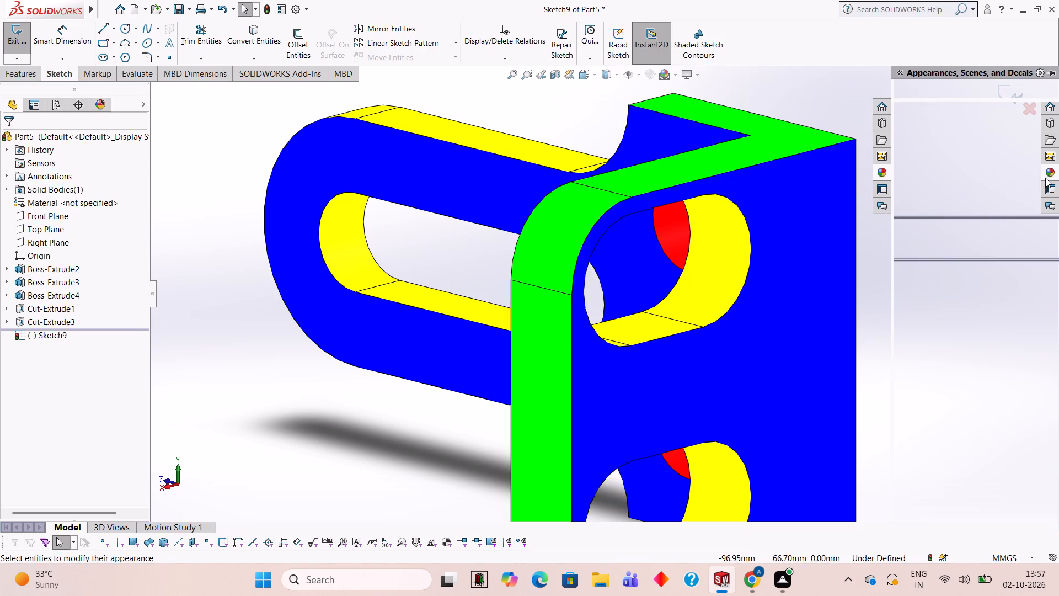
{"action": "left_click_drag", "start_coordinate": [932, 430], "coordinate": [346, 237]}
{"action": "left_click", "coordinate": [346, 237]}
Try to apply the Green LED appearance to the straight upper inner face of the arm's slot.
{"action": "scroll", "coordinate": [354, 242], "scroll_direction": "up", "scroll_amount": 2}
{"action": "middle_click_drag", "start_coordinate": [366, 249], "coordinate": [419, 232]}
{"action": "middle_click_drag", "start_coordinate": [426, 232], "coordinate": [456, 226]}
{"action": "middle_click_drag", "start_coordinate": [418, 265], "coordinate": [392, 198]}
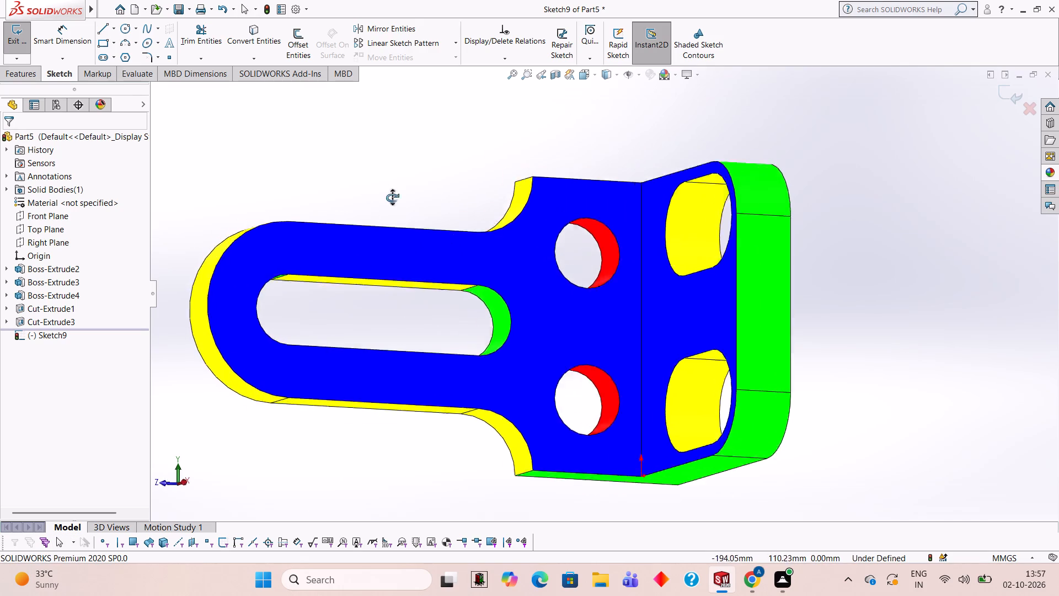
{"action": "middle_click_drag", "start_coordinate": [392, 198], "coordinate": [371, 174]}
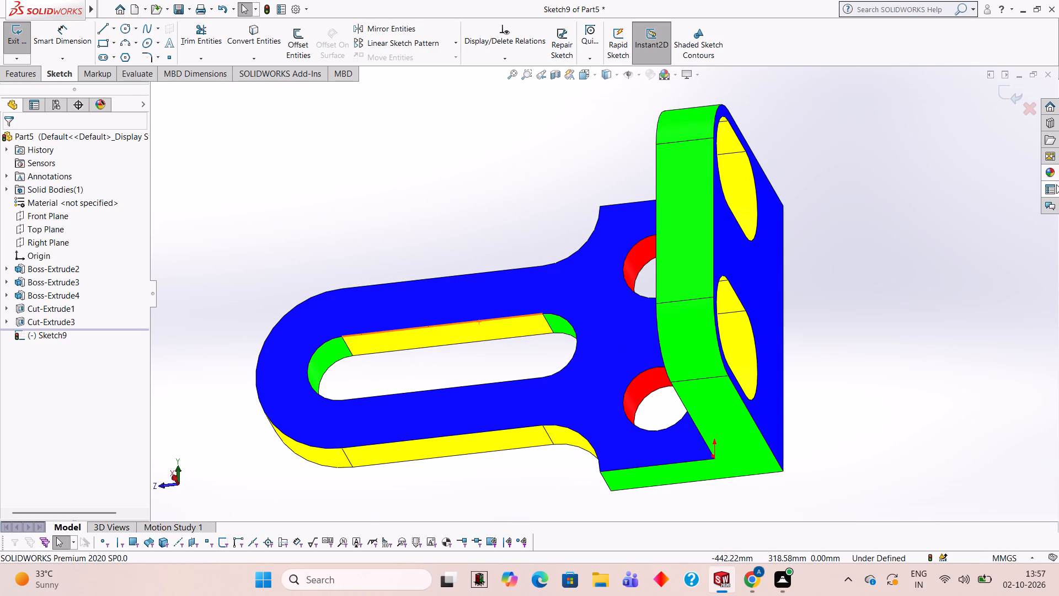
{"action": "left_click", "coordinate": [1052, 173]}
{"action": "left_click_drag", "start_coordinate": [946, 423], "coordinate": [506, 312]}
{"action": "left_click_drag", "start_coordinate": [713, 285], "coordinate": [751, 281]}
Examine the coloured bracket from several angles, checking the face colours on the arm, slots, holes and plate edges.
{"action": "scroll", "coordinate": [800, 204], "scroll_direction": "up", "scroll_amount": 3}
{"action": "middle_click_drag", "start_coordinate": [793, 282], "coordinate": [799, 338]}
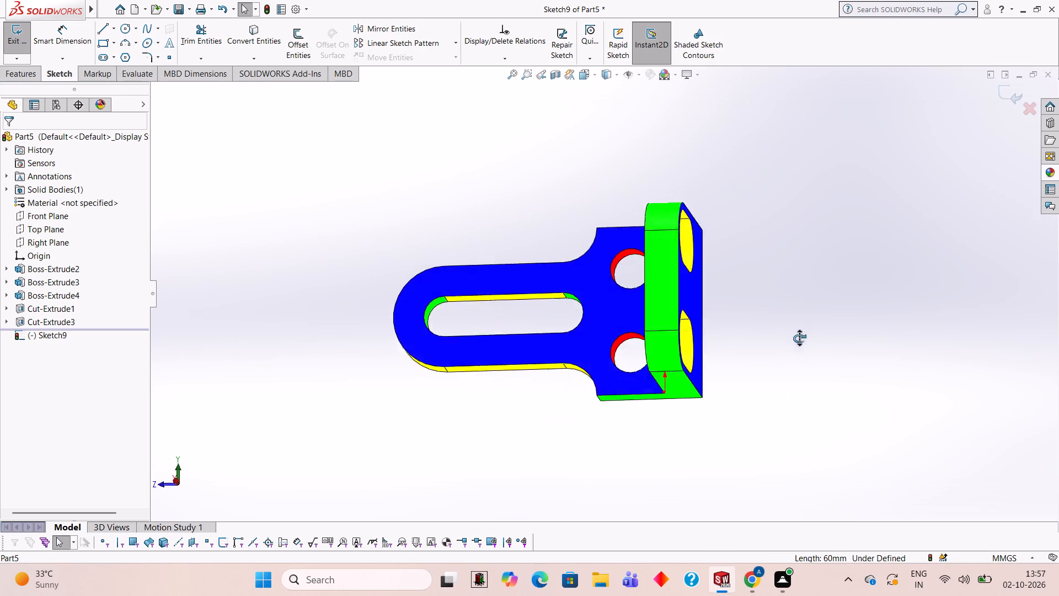
{"action": "middle_click_drag", "start_coordinate": [799, 338], "coordinate": [785, 394]}
{"action": "middle_click_drag", "start_coordinate": [790, 317], "coordinate": [834, 290]}
{"action": "middle_click_drag", "start_coordinate": [611, 315], "coordinate": [728, 171]}
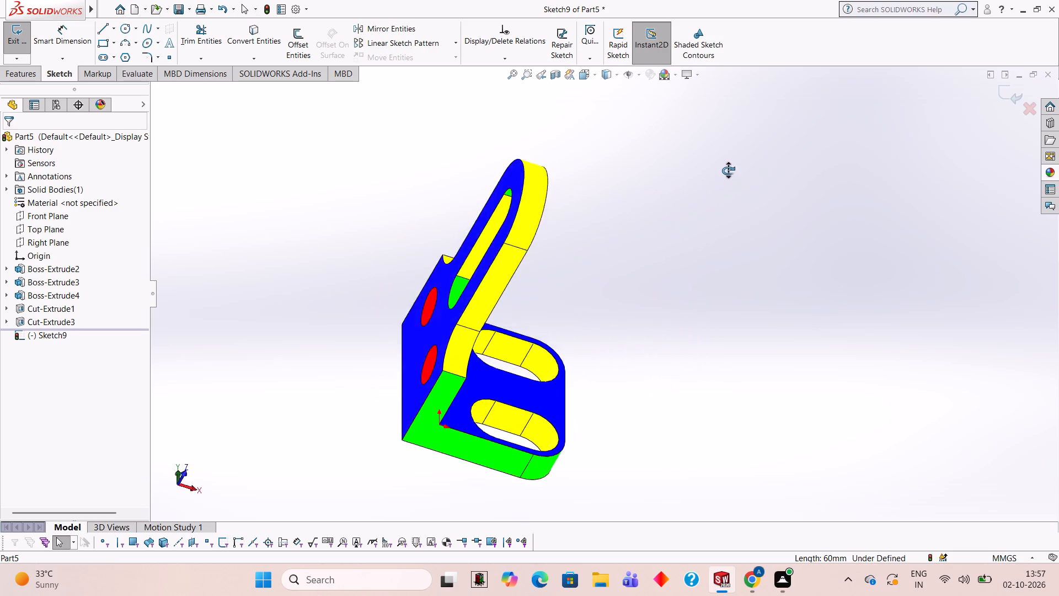
{"action": "middle_click_drag", "start_coordinate": [728, 171], "coordinate": [732, 279]}
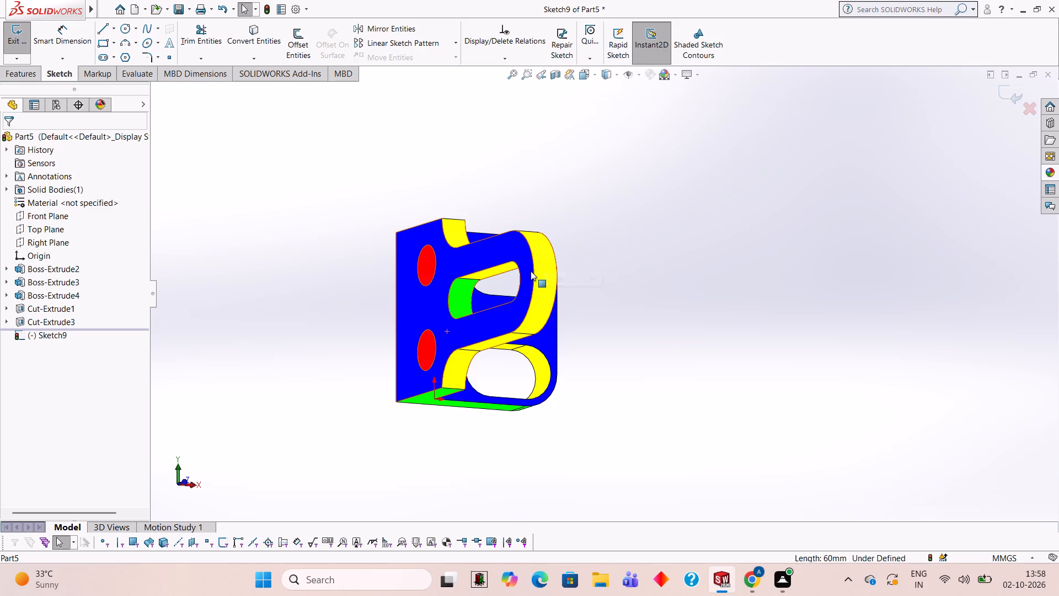
{"action": "scroll", "coordinate": [531, 271], "scroll_direction": "up", "scroll_amount": 2}
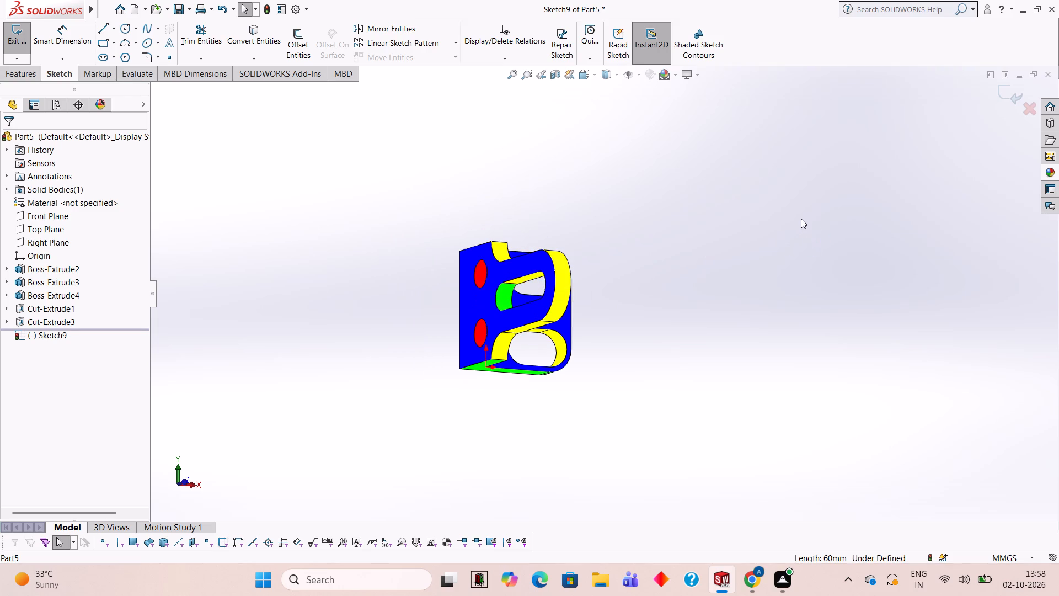
{"action": "scroll", "coordinate": [628, 348], "scroll_direction": "up", "scroll_amount": 1}
{"action": "middle_click_drag", "start_coordinate": [619, 348], "coordinate": [509, 281]}
{"action": "middle_click_drag", "start_coordinate": [696, 246], "coordinate": [703, 313]}
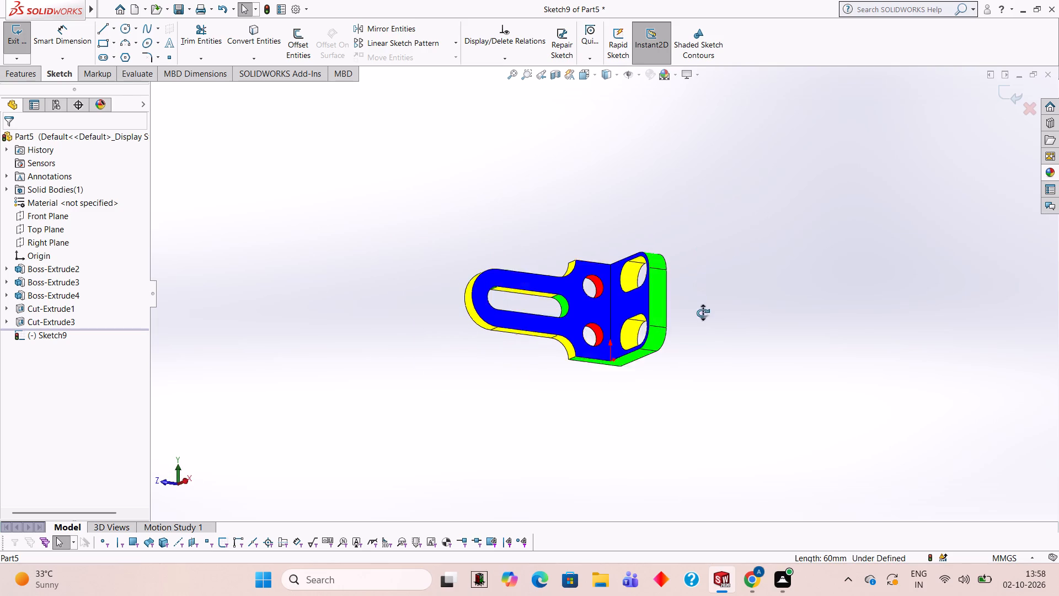
{"action": "middle_click_drag", "start_coordinate": [703, 313], "coordinate": [709, 328]}
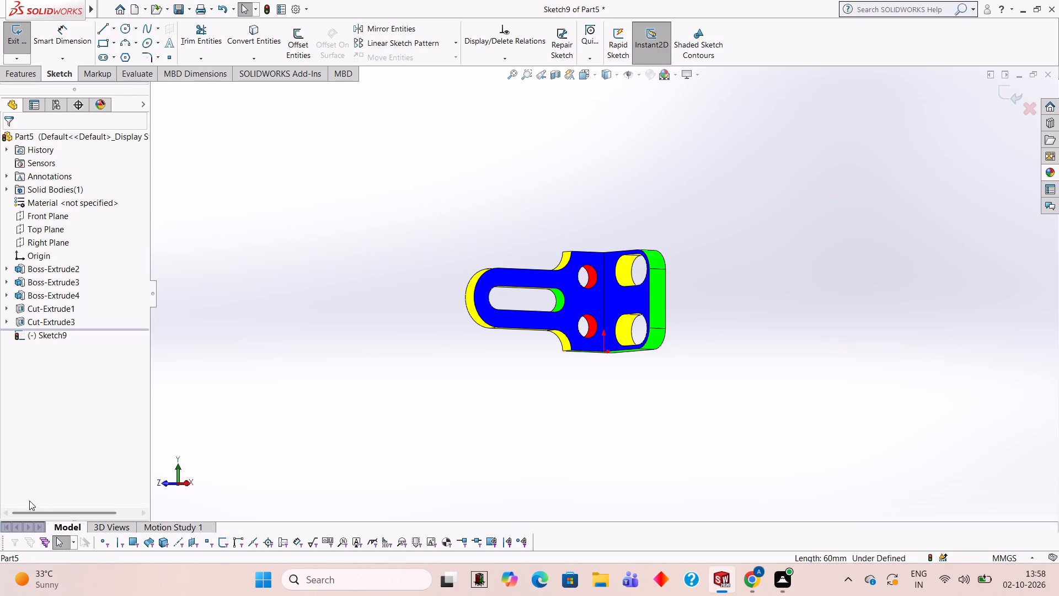
{"action": "scroll", "coordinate": [700, 268], "scroll_direction": "up", "scroll_amount": 2}
{"action": "scroll", "coordinate": [702, 281], "scroll_direction": "down", "scroll_amount": 1}
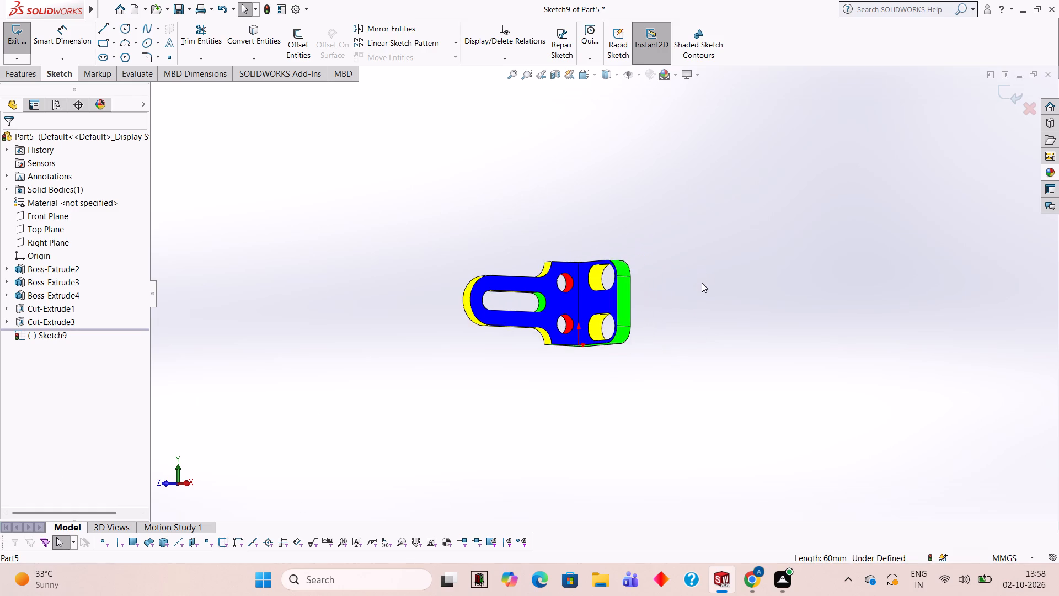
Examine the coloured bracket close up and at an angle, checking the face colours on the arm, holes, slots and plate edges.
{"action": "scroll", "coordinate": [702, 283], "scroll_direction": "down", "scroll_amount": 1}
{"action": "scroll", "coordinate": [462, 354], "scroll_direction": "down", "scroll_amount": 3}
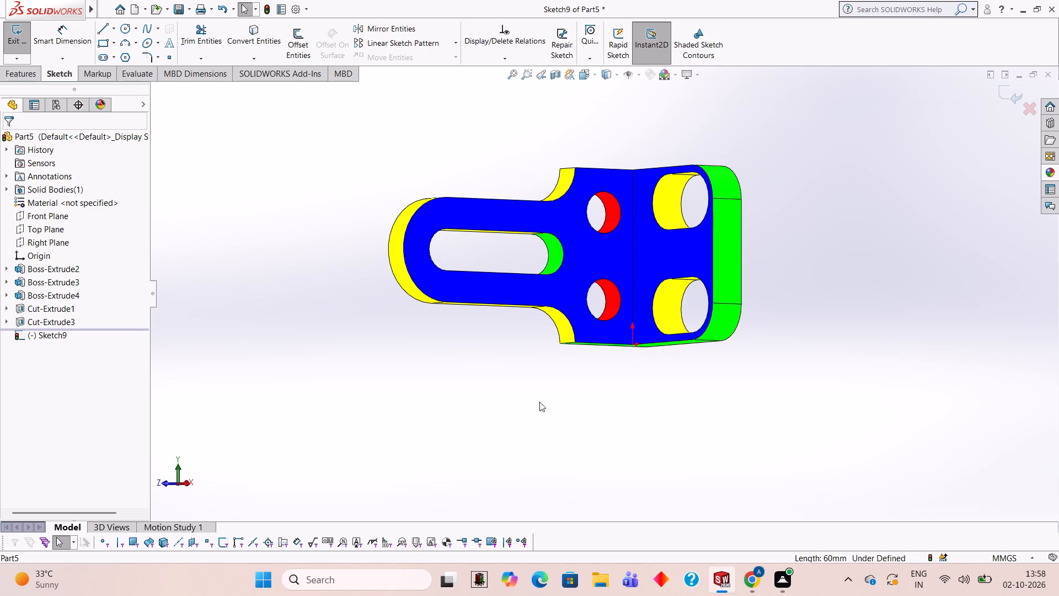
{"action": "scroll", "coordinate": [726, 242], "scroll_direction": "up", "scroll_amount": 1}
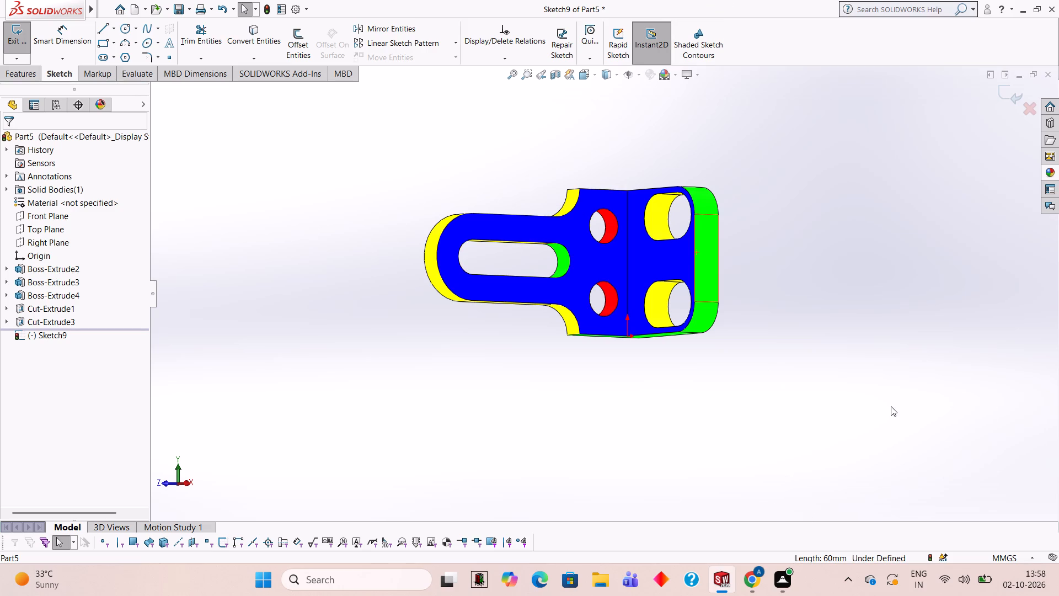
{"action": "scroll", "coordinate": [924, 368], "scroll_direction": "up", "scroll_amount": 1}
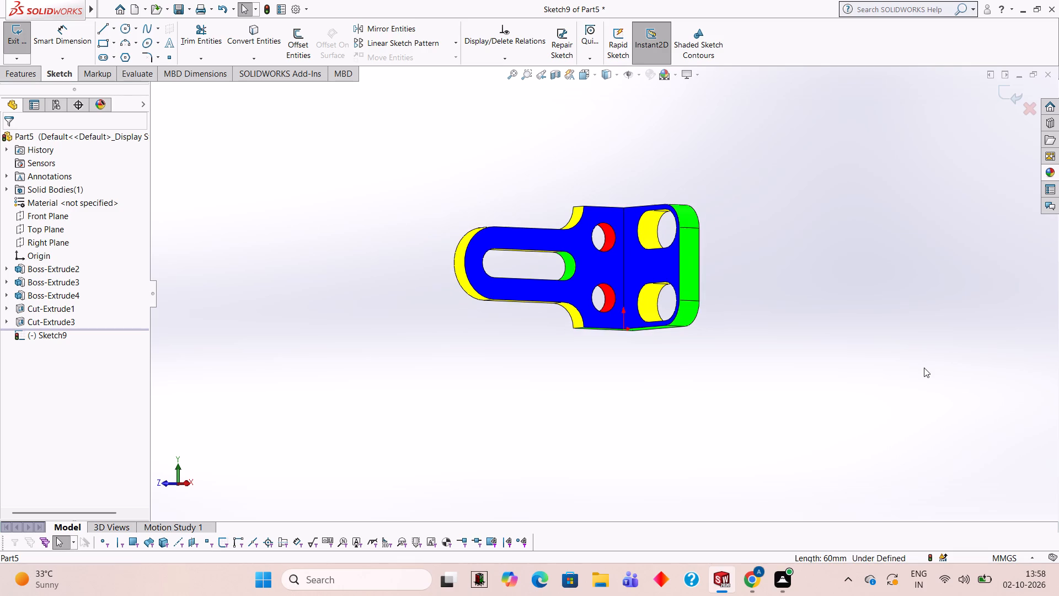
{"action": "scroll", "coordinate": [923, 370], "scroll_direction": "down", "scroll_amount": 1}
{"action": "scroll", "coordinate": [554, 316], "scroll_direction": "up", "scroll_amount": 2}
{"action": "scroll", "coordinate": [554, 316], "scroll_direction": "down", "scroll_amount": 1}
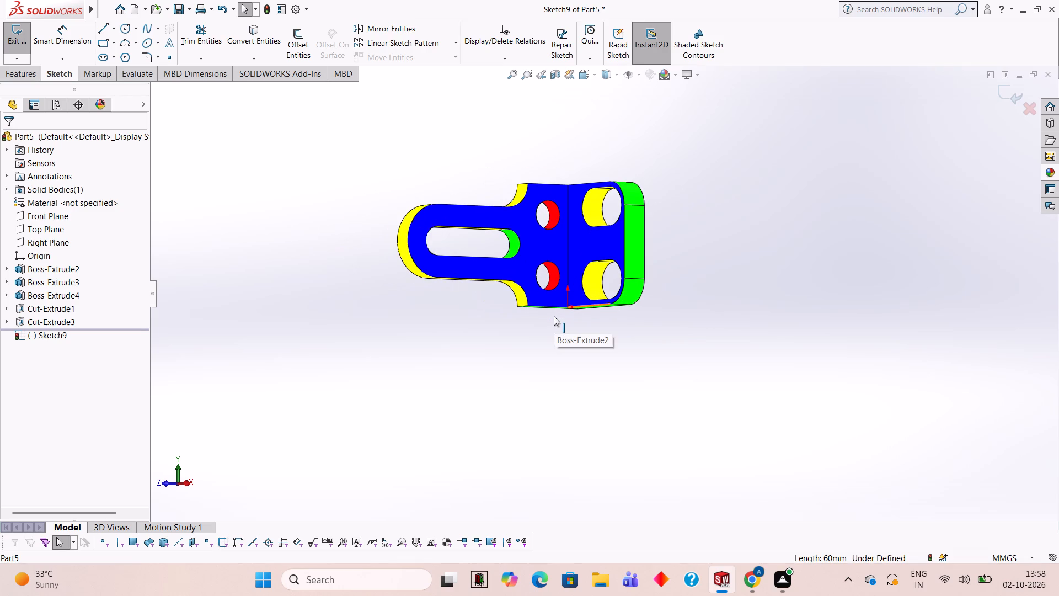
{"action": "scroll", "coordinate": [554, 318], "scroll_direction": "down", "scroll_amount": 1}
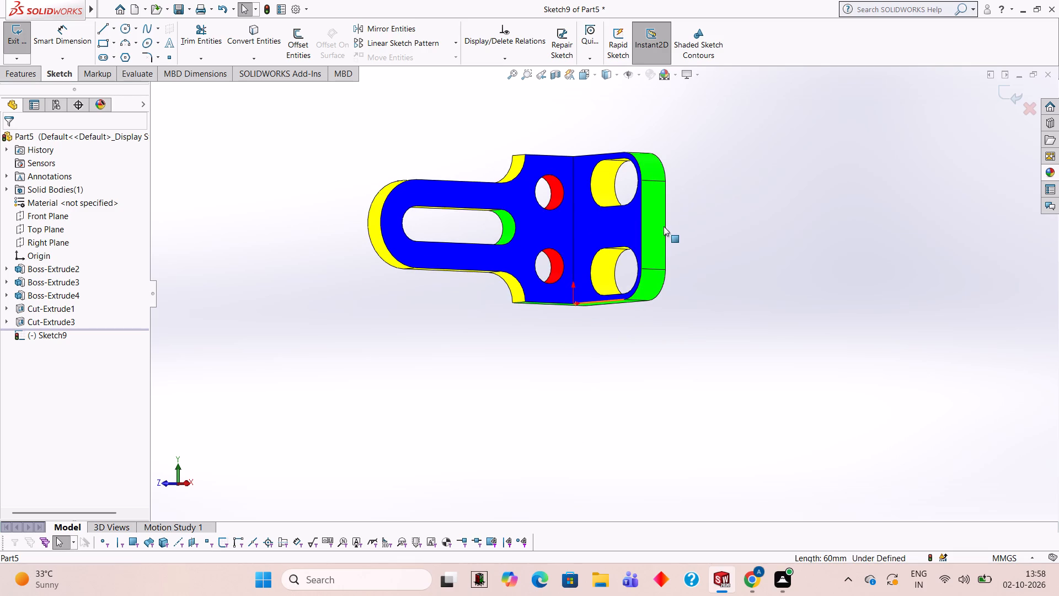
{"action": "scroll", "coordinate": [662, 225], "scroll_direction": "up", "scroll_amount": 1}
{"action": "scroll", "coordinate": [661, 230], "scroll_direction": "down", "scroll_amount": 1}
{"action": "scroll", "coordinate": [545, 203], "scroll_direction": "down", "scroll_amount": 1}
{"action": "scroll", "coordinate": [545, 203], "scroll_direction": "up", "scroll_amount": 1}
{"action": "scroll", "coordinate": [545, 203], "scroll_direction": "down", "scroll_amount": 1}
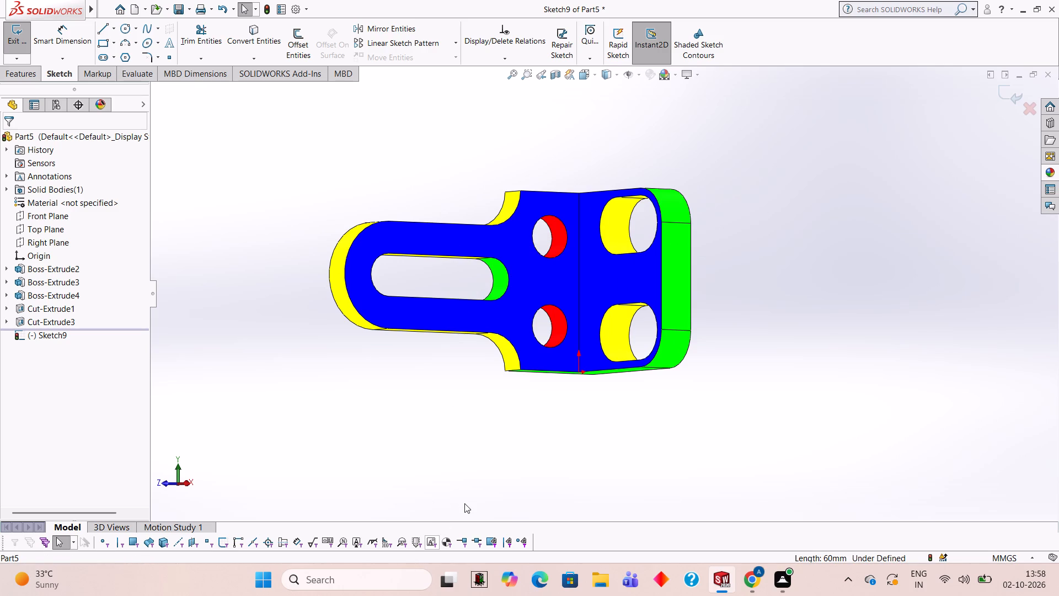
{"action": "scroll", "coordinate": [593, 417], "scroll_direction": "up", "scroll_amount": 1}
{"action": "scroll", "coordinate": [593, 417], "scroll_direction": "down", "scroll_amount": 1}
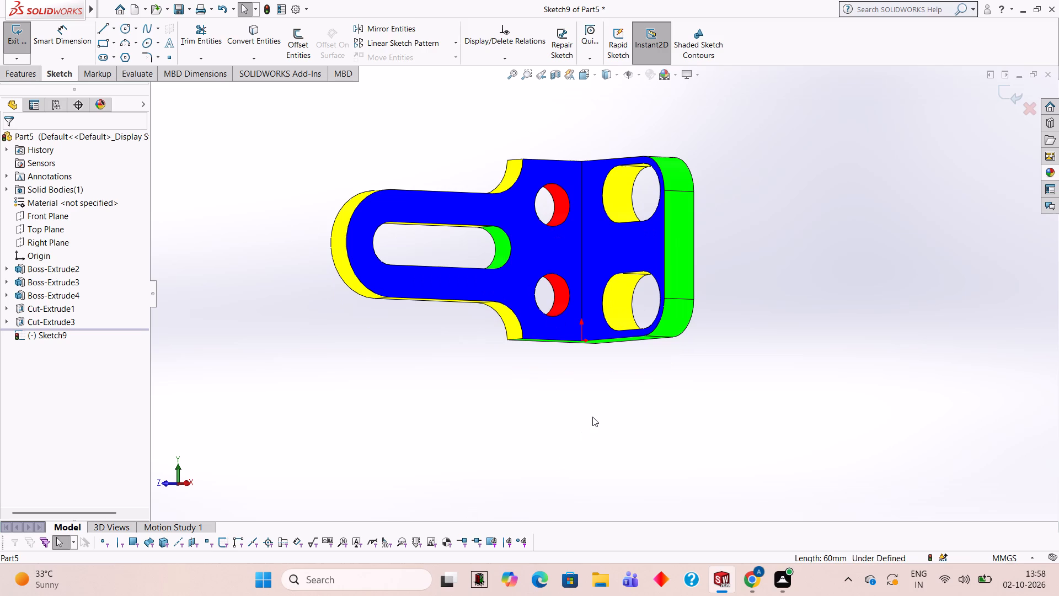
{"action": "scroll", "coordinate": [592, 444], "scroll_direction": "up", "scroll_amount": 1}
{"action": "scroll", "coordinate": [592, 444], "scroll_direction": "down", "scroll_amount": 1}
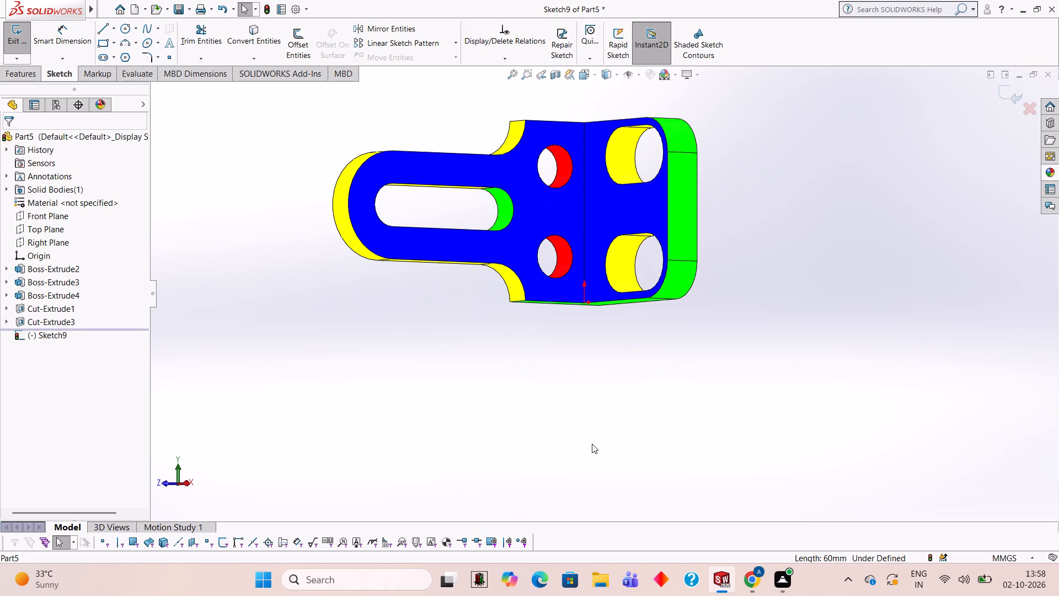
{"action": "scroll", "coordinate": [590, 212], "scroll_direction": "down", "scroll_amount": 2}
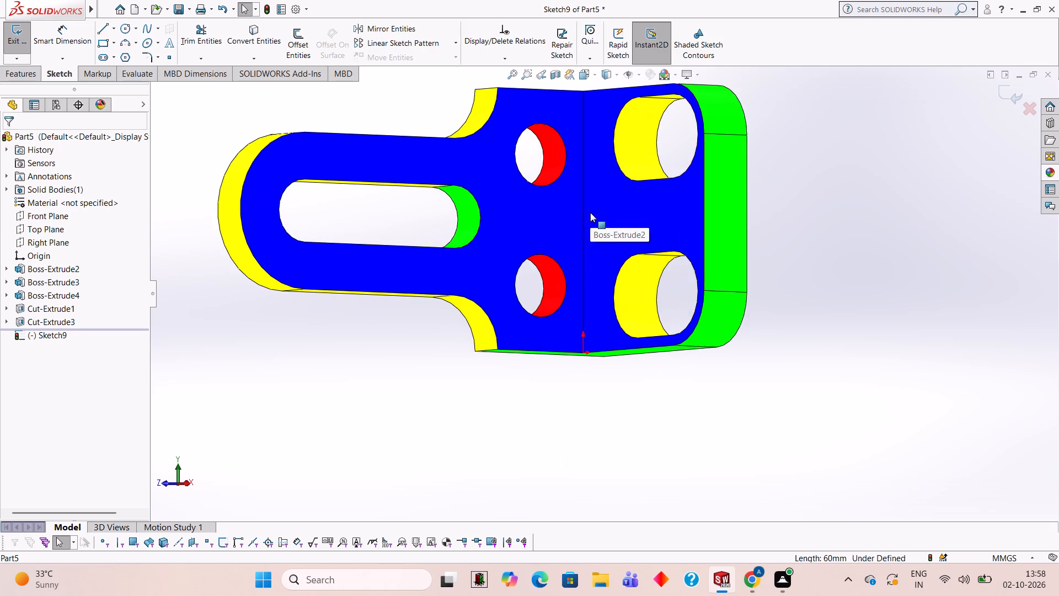
{"action": "scroll", "coordinate": [590, 215], "scroll_direction": "up", "scroll_amount": 2}
{"action": "scroll", "coordinate": [590, 214], "scroll_direction": "down", "scroll_amount": 2}
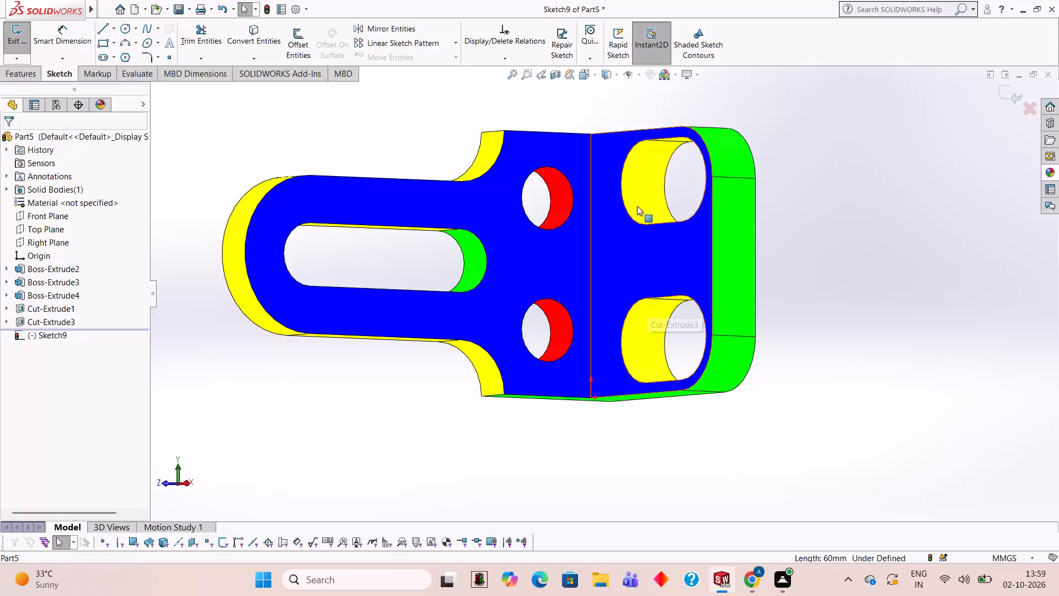
{"action": "scroll", "coordinate": [610, 156], "scroll_direction": "up", "scroll_amount": 1}
{"action": "scroll", "coordinate": [610, 158], "scroll_direction": "down", "scroll_amount": 2}
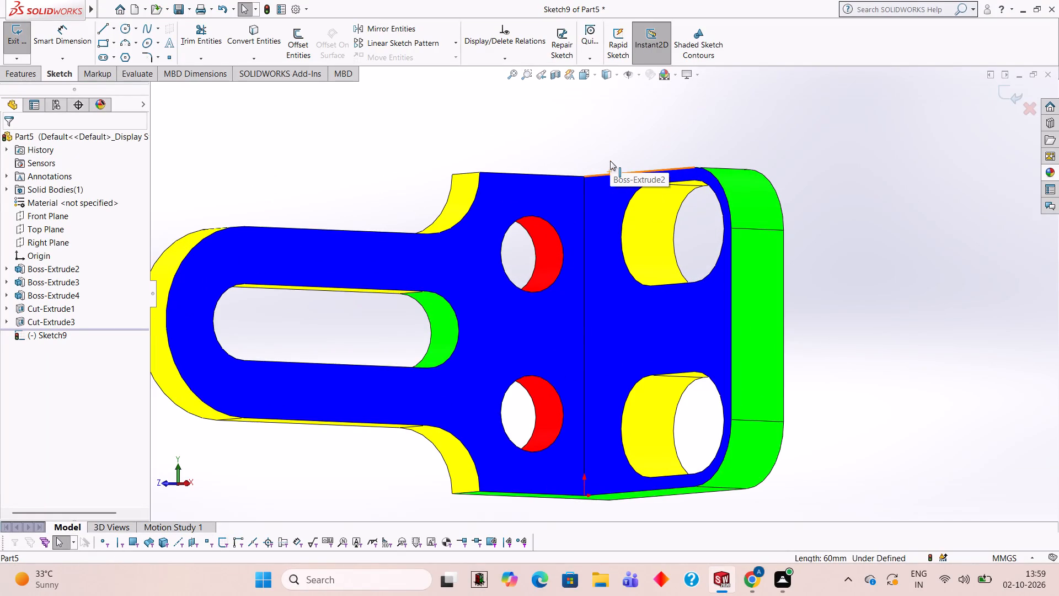
{"action": "scroll", "coordinate": [539, 308], "scroll_direction": "up", "scroll_amount": 1}
{"action": "scroll", "coordinate": [539, 306], "scroll_direction": "down", "scroll_amount": 1}
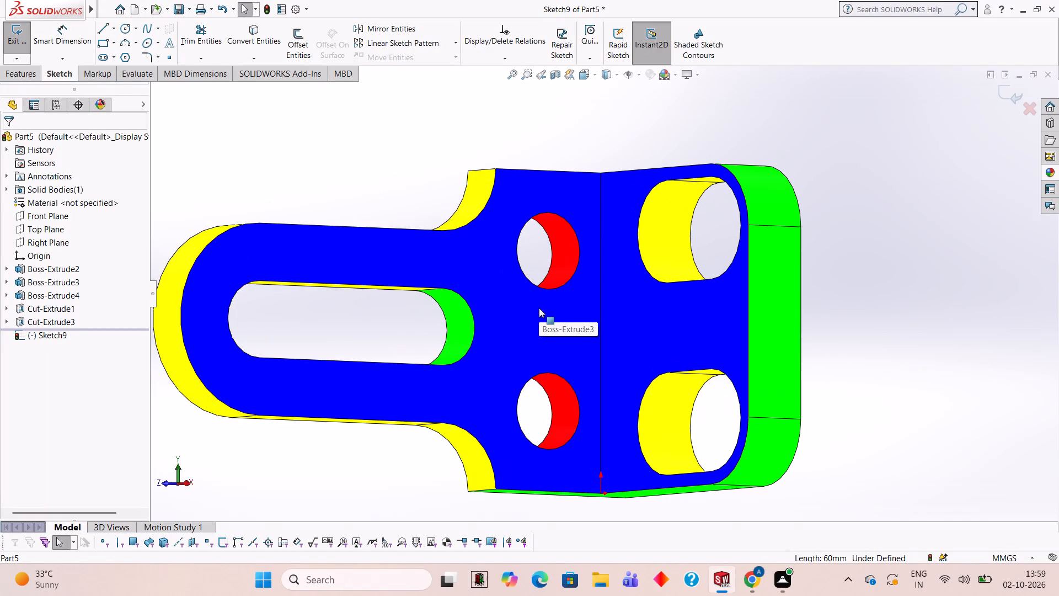
{"action": "scroll", "coordinate": [539, 308], "scroll_direction": "down", "scroll_amount": 1}
{"action": "scroll", "coordinate": [539, 308], "scroll_direction": "up", "scroll_amount": 1}
{"action": "scroll", "coordinate": [539, 307], "scroll_direction": "down", "scroll_amount": 1}
{"action": "scroll", "coordinate": [539, 308], "scroll_direction": "up", "scroll_amount": 1}
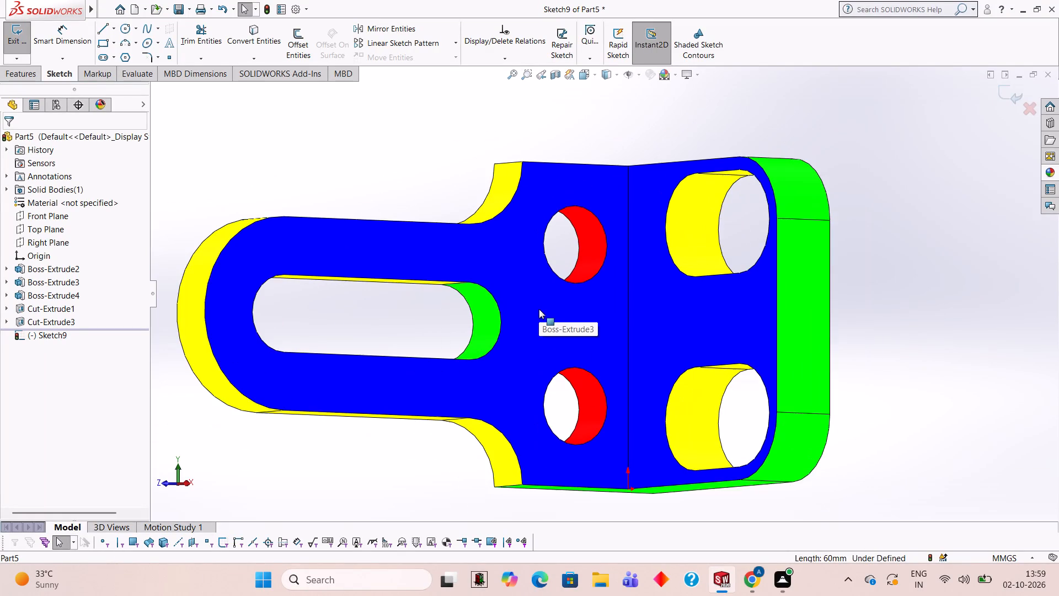
{"action": "scroll", "coordinate": [539, 311], "scroll_direction": "up", "scroll_amount": 2}
{"action": "scroll", "coordinate": [539, 311], "scroll_direction": "down", "scroll_amount": 2}
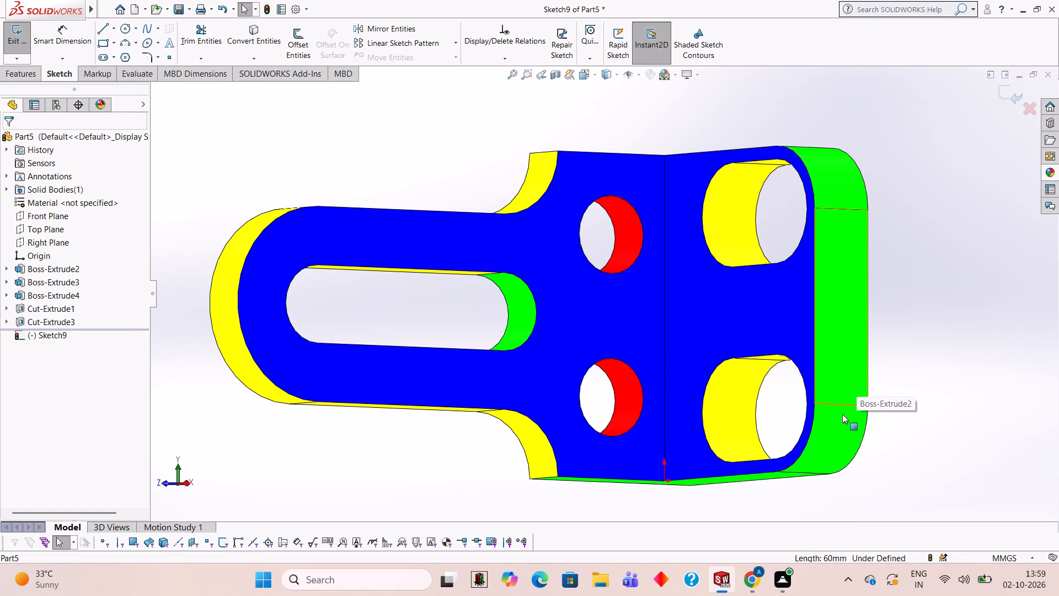
{"action": "scroll", "coordinate": [842, 413], "scroll_direction": "up", "scroll_amount": 2}
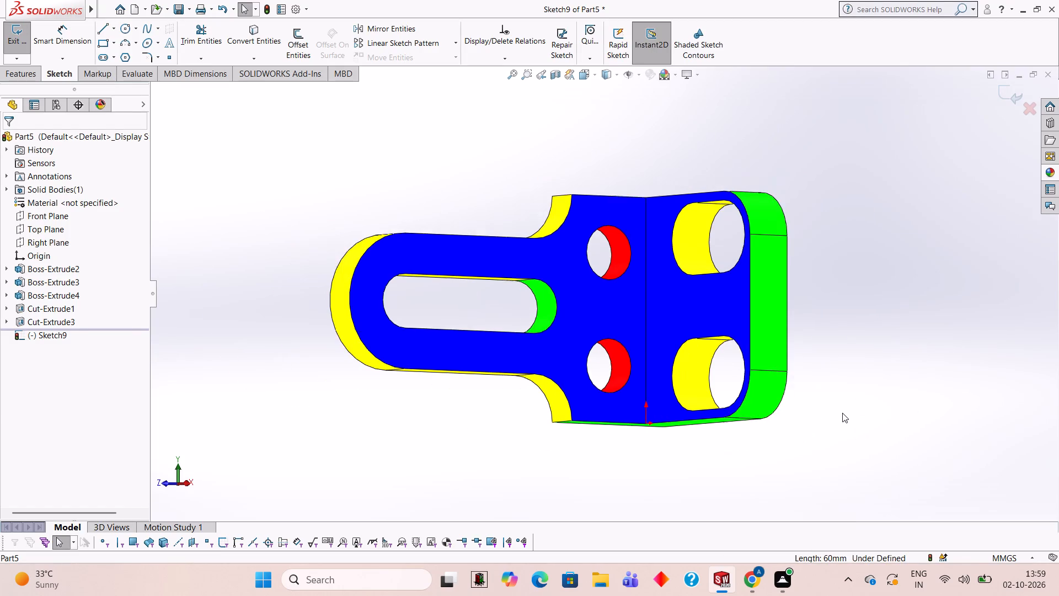
{"action": "scroll", "coordinate": [842, 413], "scroll_direction": "up", "scroll_amount": 2}
{"action": "middle_click_drag", "start_coordinate": [817, 413], "coordinate": [878, 279]}
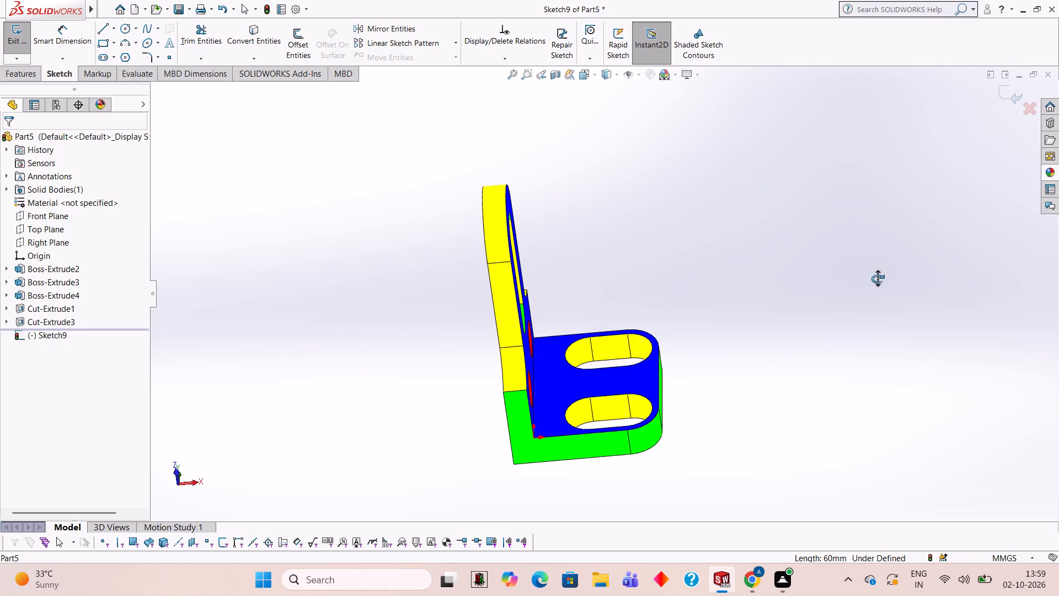
{"action": "middle_click_drag", "start_coordinate": [878, 279], "coordinate": [875, 294]}
{"action": "middle_click_drag", "start_coordinate": [874, 302], "coordinate": [872, 308]}
{"action": "middle_click", "coordinate": [872, 308]}
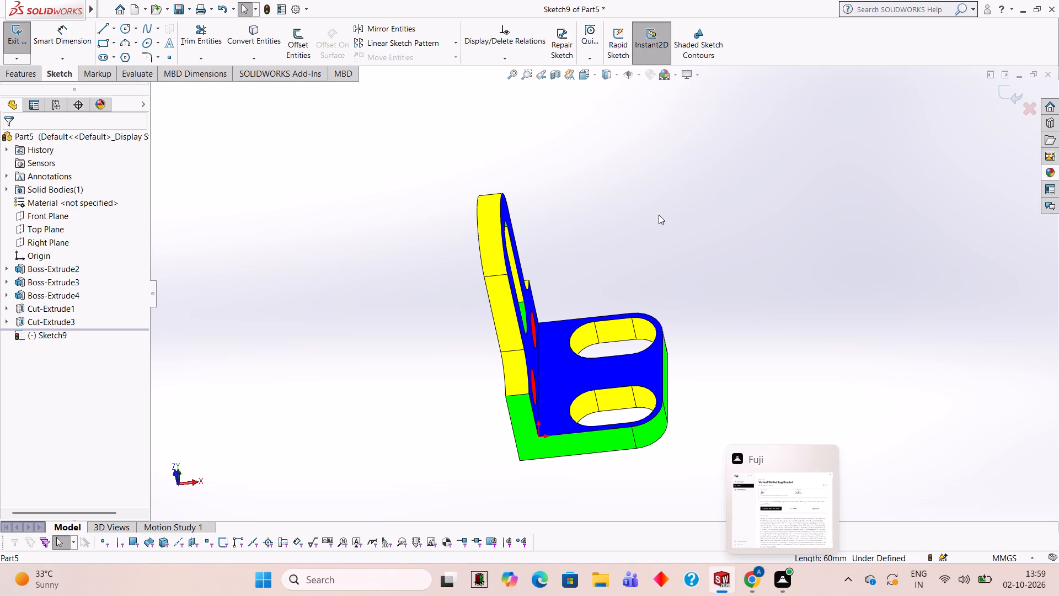
Try to save the part, declining to delete the empty sketch, and exit that sketch.
{"action": "key", "text": "ctrl+s"}
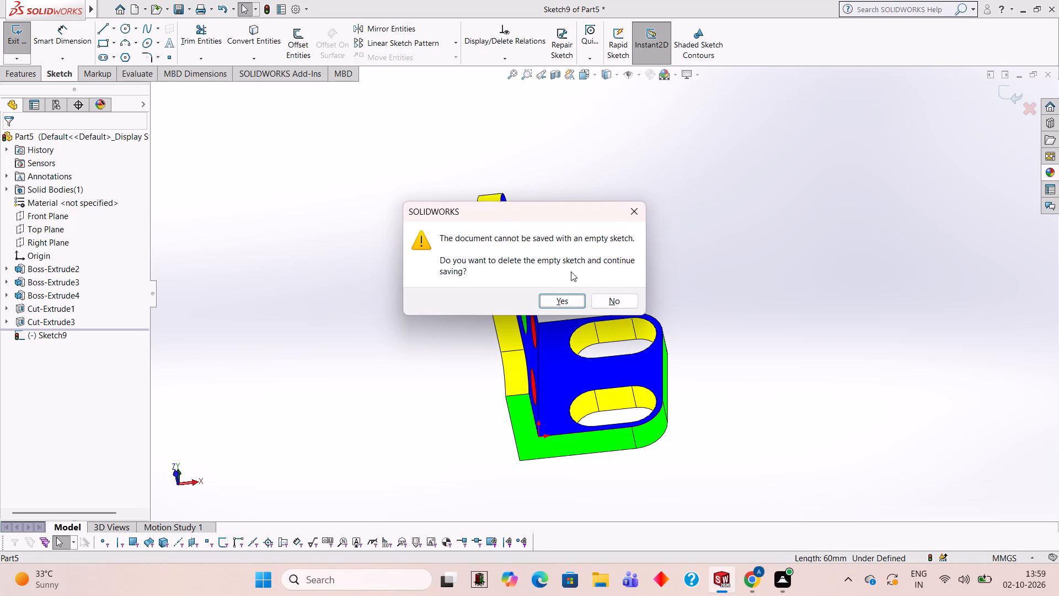
{"action": "left_click", "coordinate": [627, 306]}
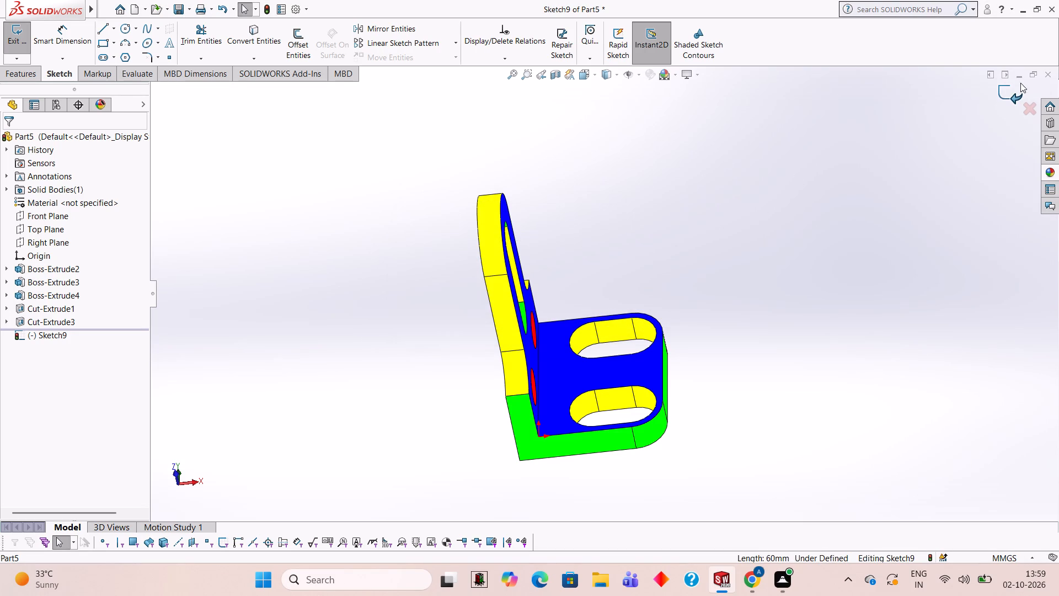
{"action": "left_click", "coordinate": [1010, 87]}
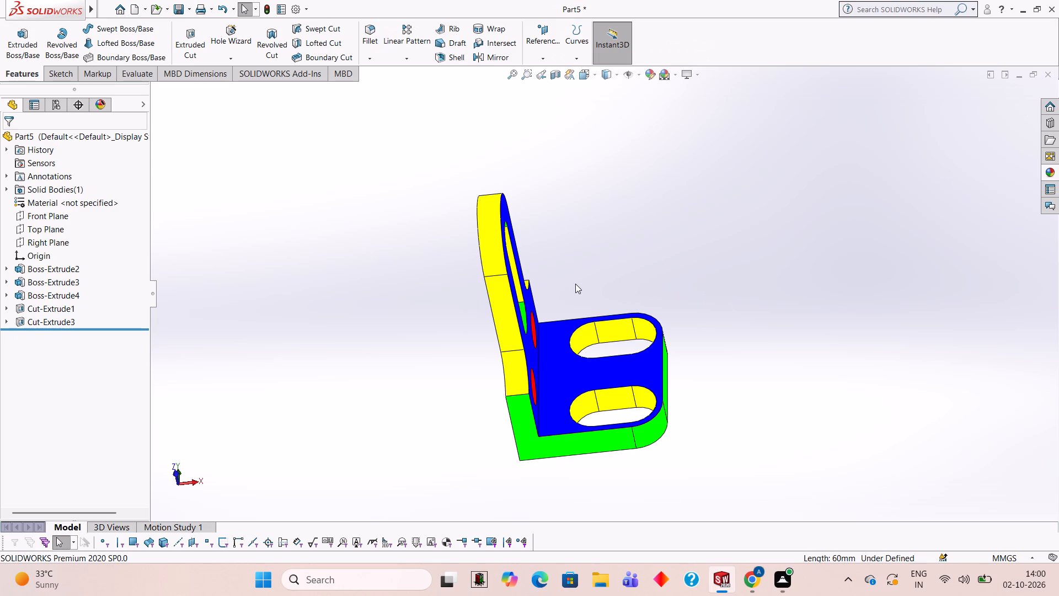
Save the part in the Documents folder as a SOLIDWORKS Part named "vertical slotted".
{"action": "key", "text": "ctrl+s"}
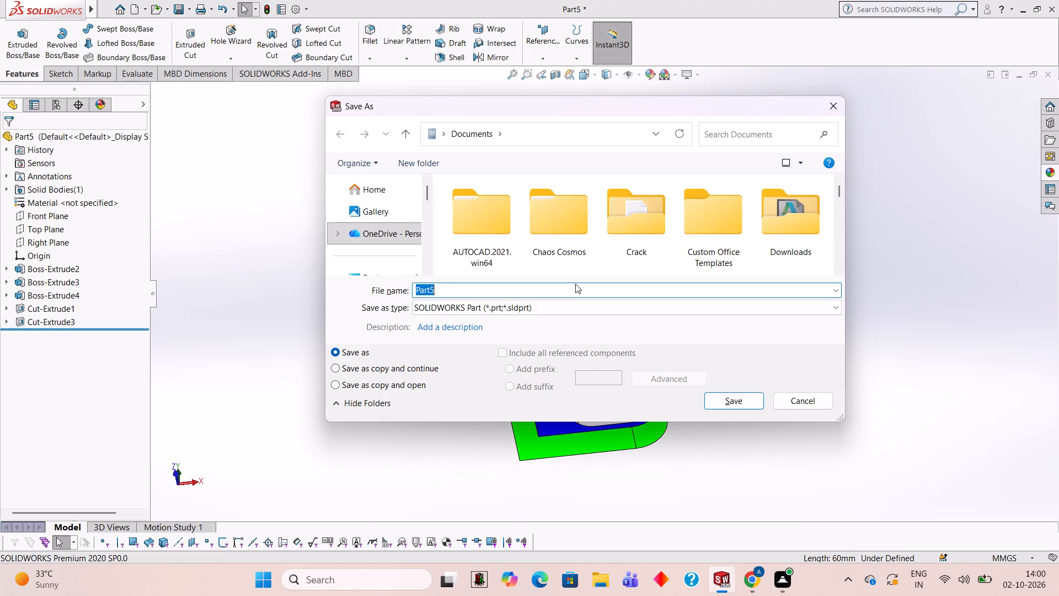
{"action": "key", "text": "v"}
{"action": "type", "text": "erti"}
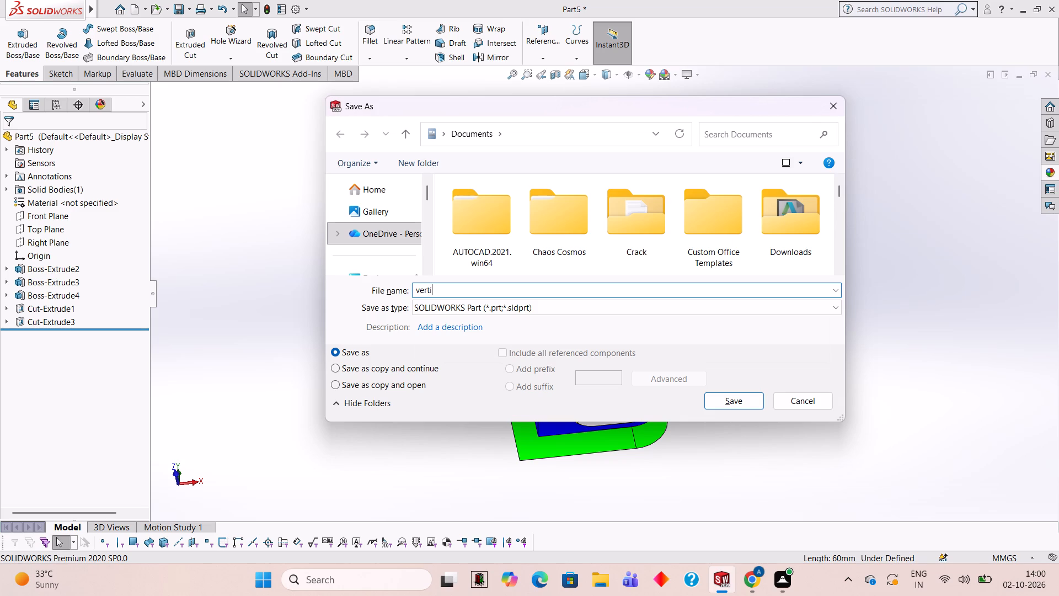
{"action": "key", "text": "c"}
{"action": "key", "text": "a"}
{"action": "key", "text": "l"}
{"action": "key", "text": "space"}
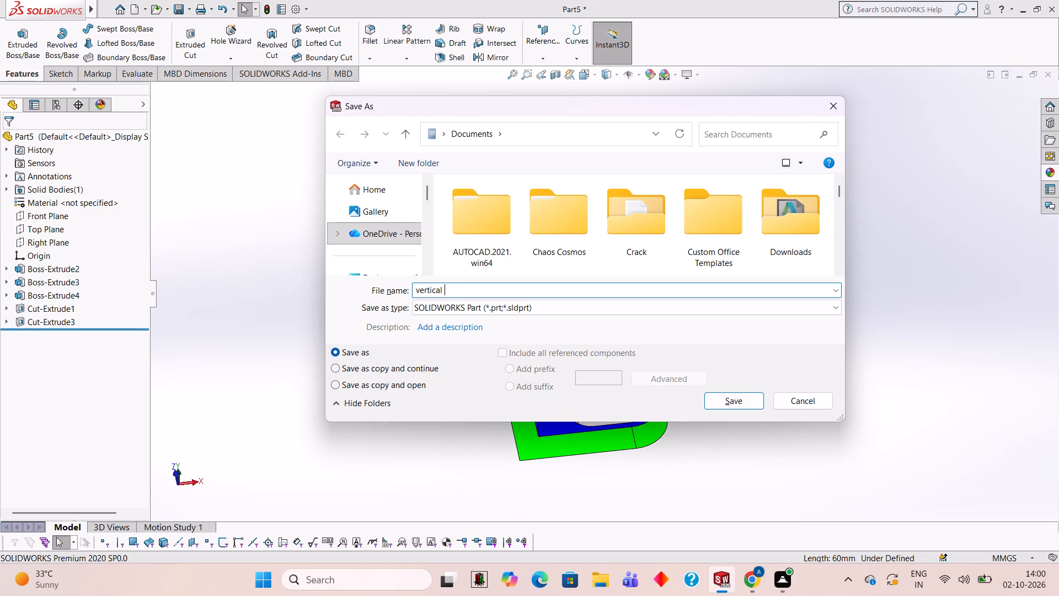
{"action": "key", "text": "s"}
{"action": "type", "text": "lotted"}
{"action": "key", "text": "space"}
{"action": "left_click", "coordinate": [747, 398]}
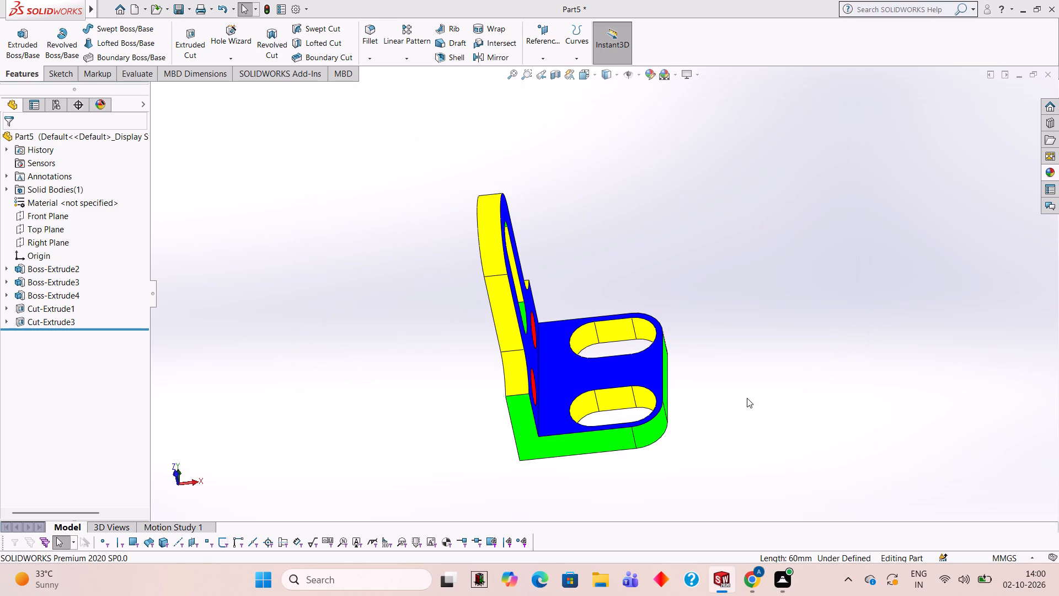
Save a copy of the part as an Adobe PDF named "vertical slotted" in the Documents folder.
{"action": "left_click", "coordinate": [192, 4]}
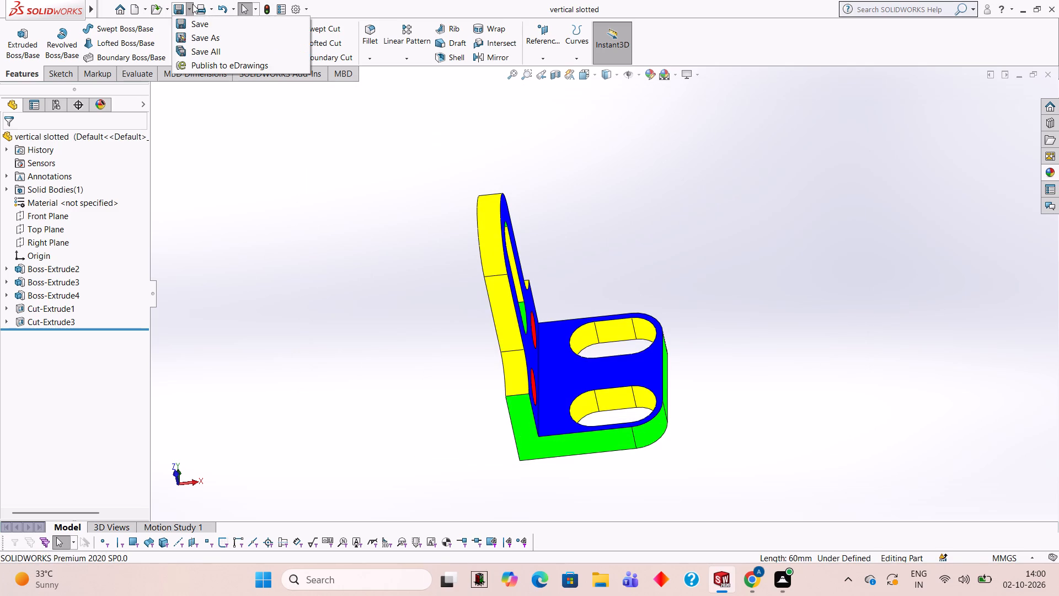
{"action": "left_click", "coordinate": [231, 34]}
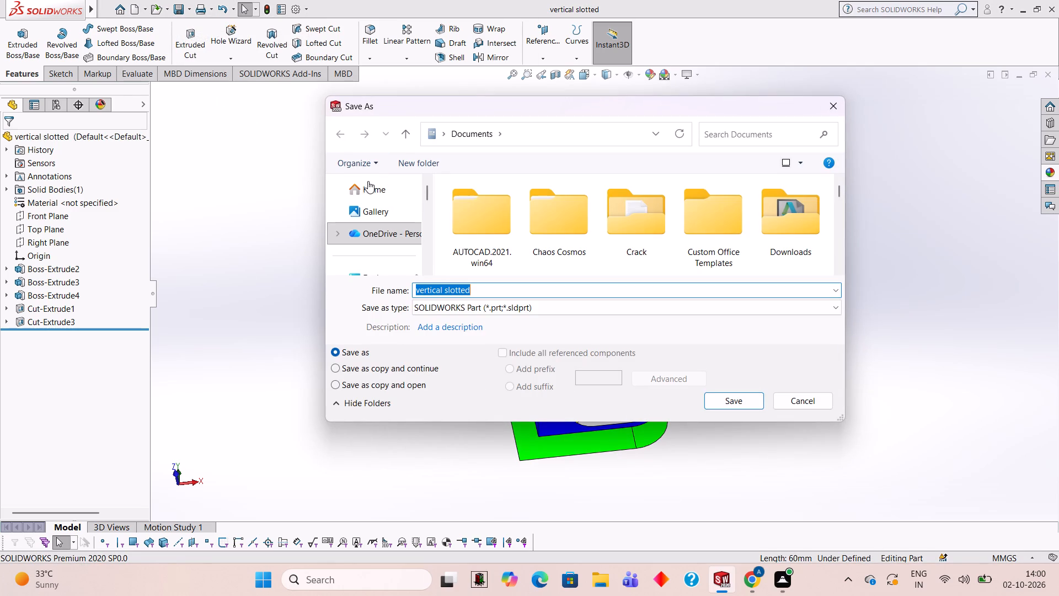
{"action": "left_click", "coordinate": [594, 310]}
{"action": "left_click", "coordinate": [522, 86]}
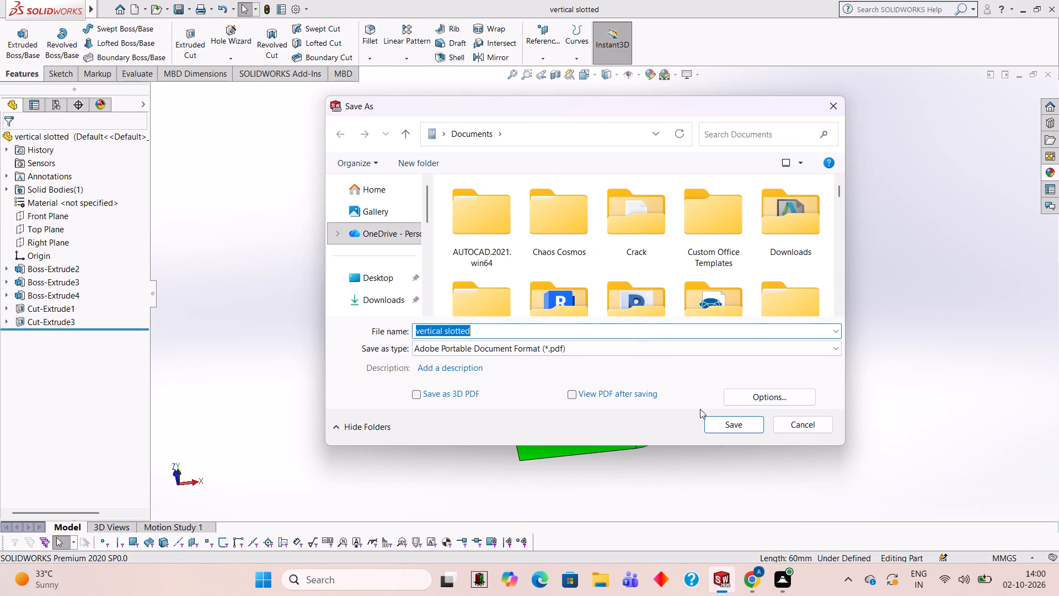
{"action": "left_click", "coordinate": [712, 419]}
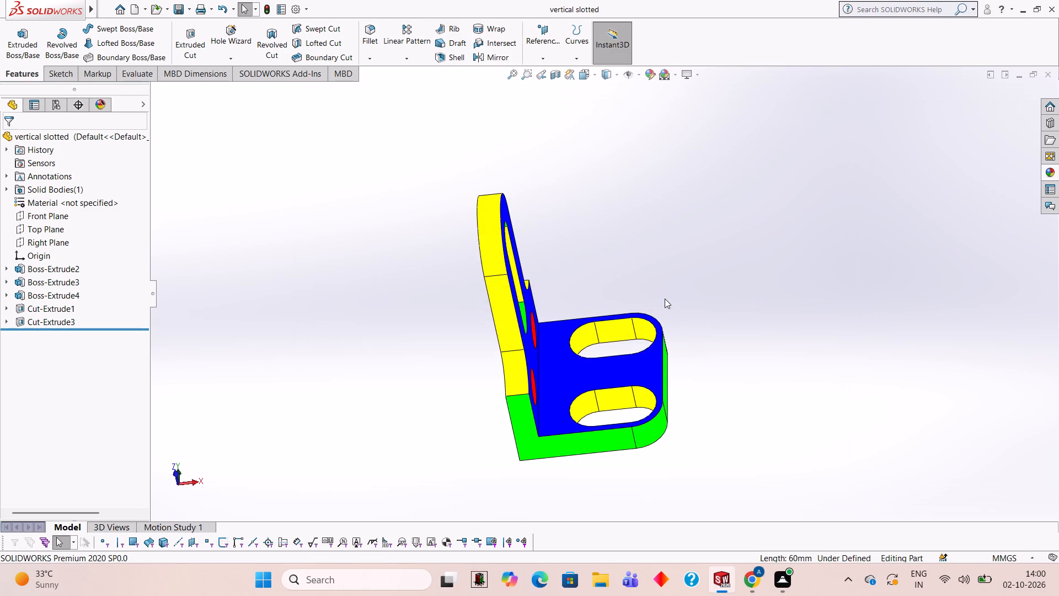